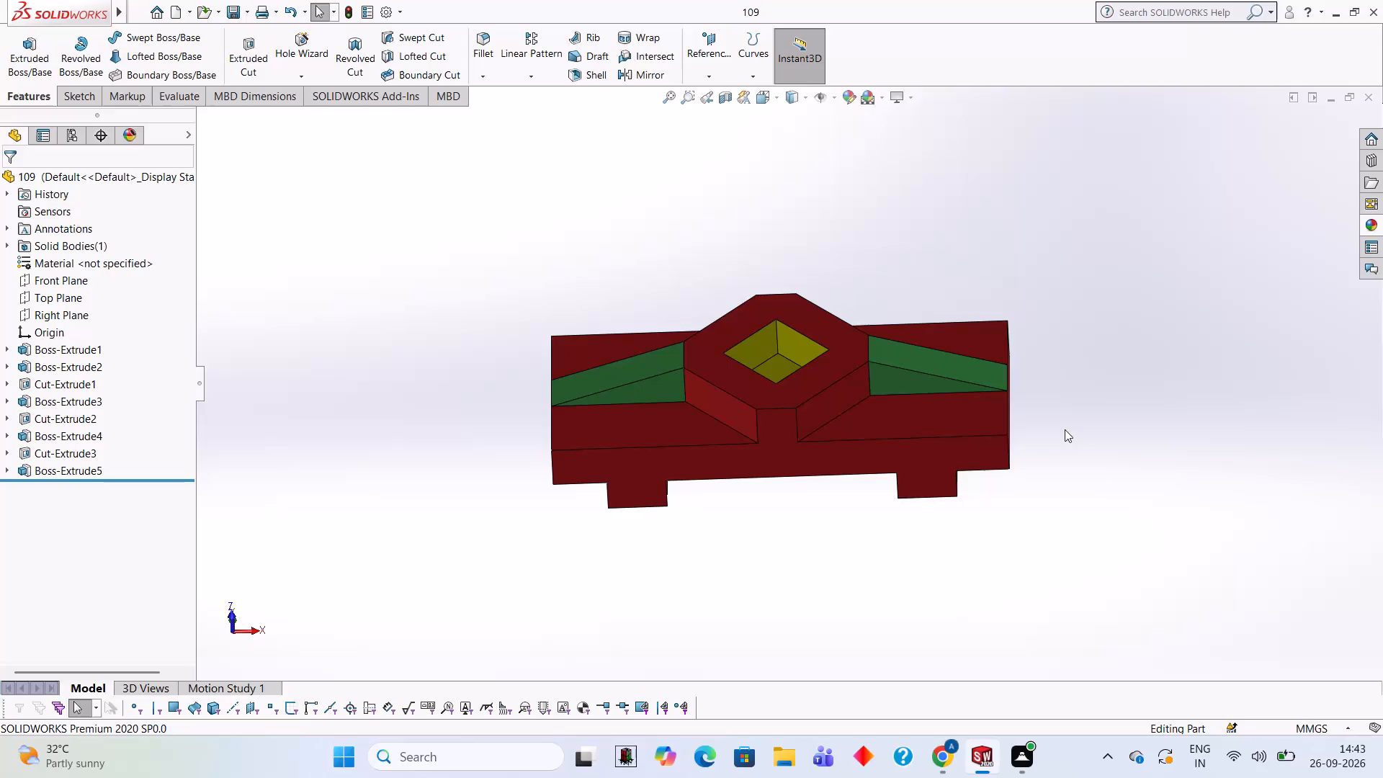
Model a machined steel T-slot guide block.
Close the current part 109 and create a new part document.
left_click(1370, 97)
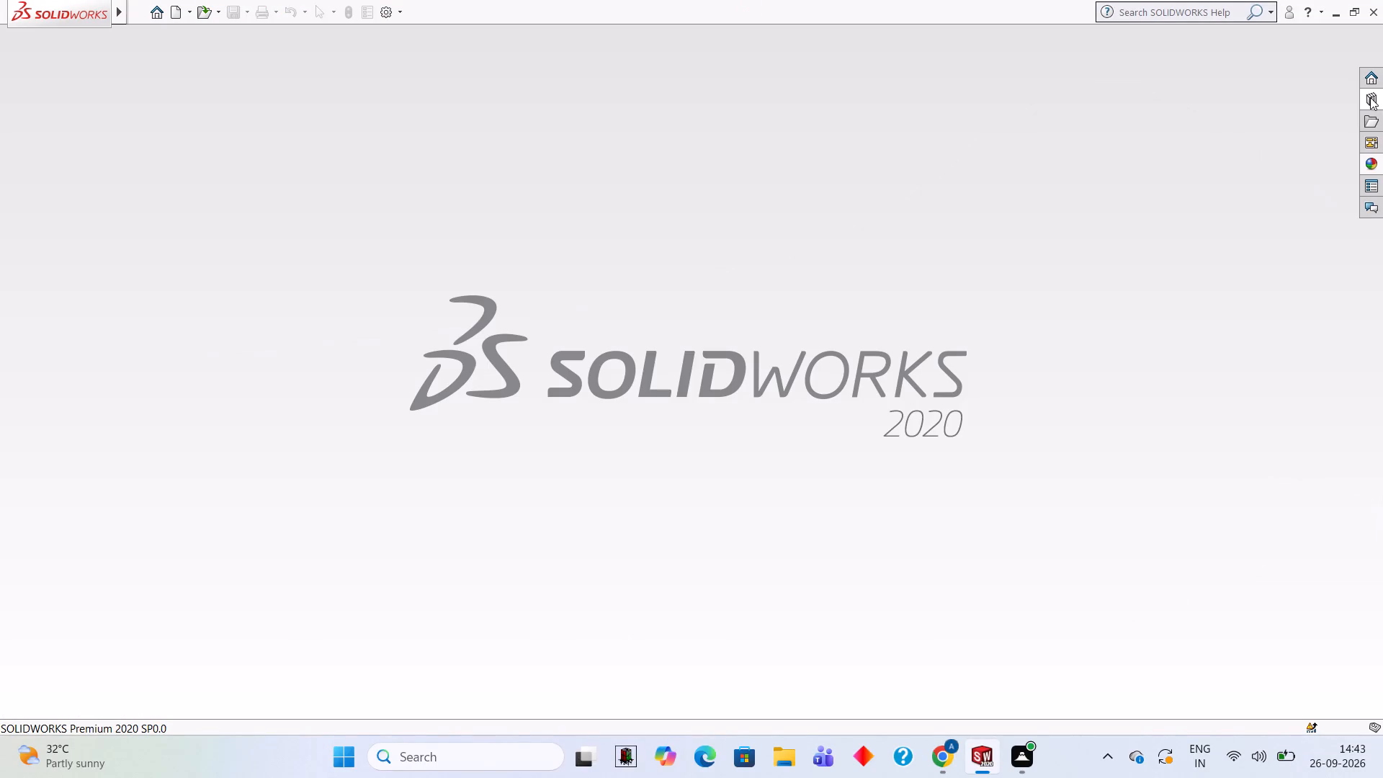
left_click(173, 19)
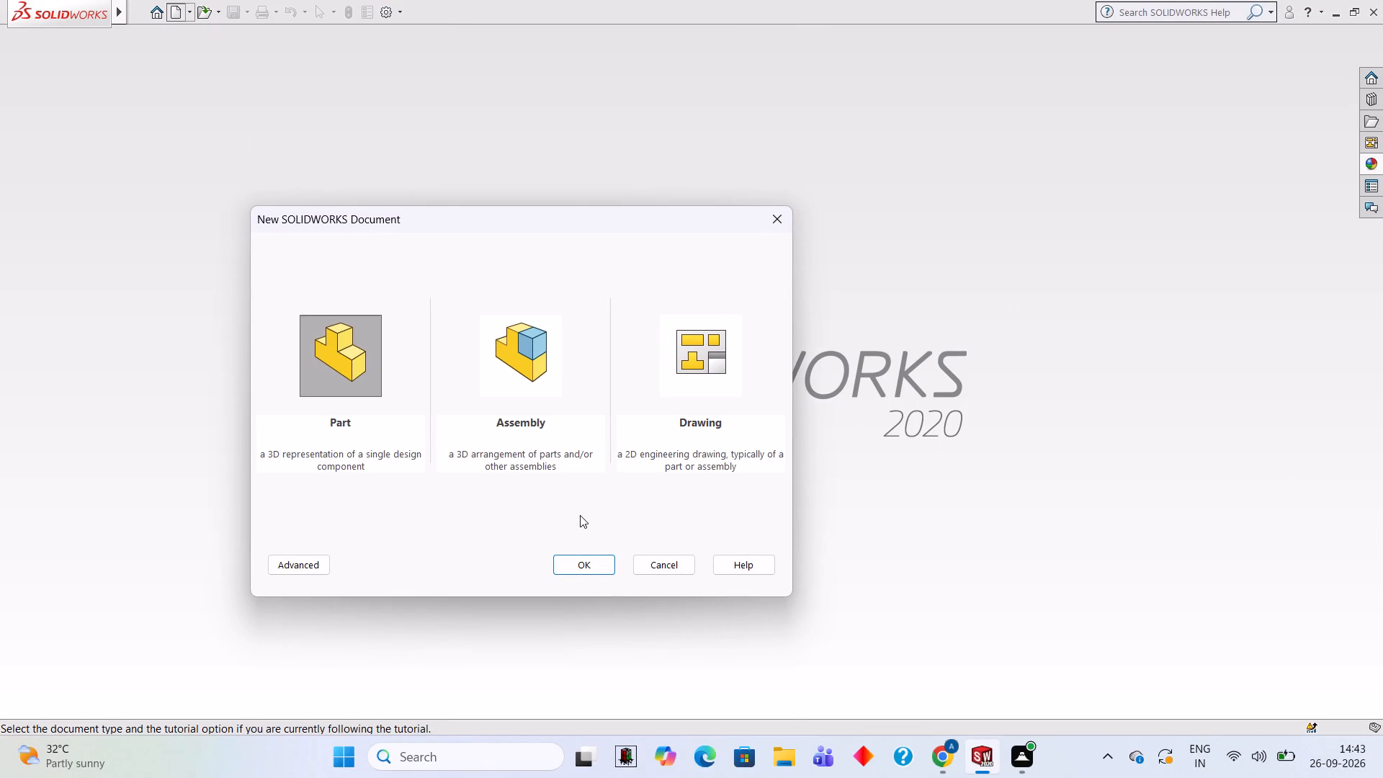
left_click(581, 559)
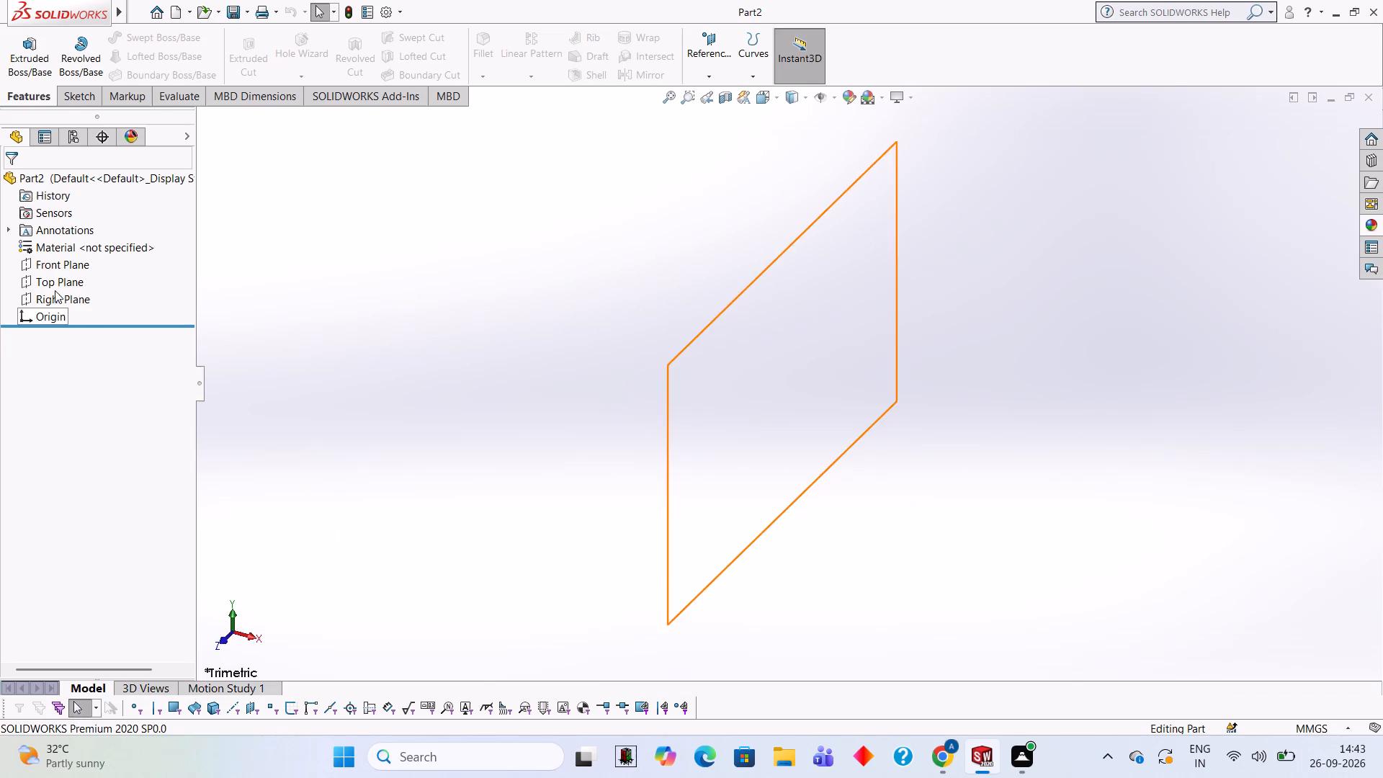
Start a sketch on the Front Plane and draw a 144 mm horizontal line from the origin in the positive X direction.
left_click(58, 262)
left_click(72, 249)
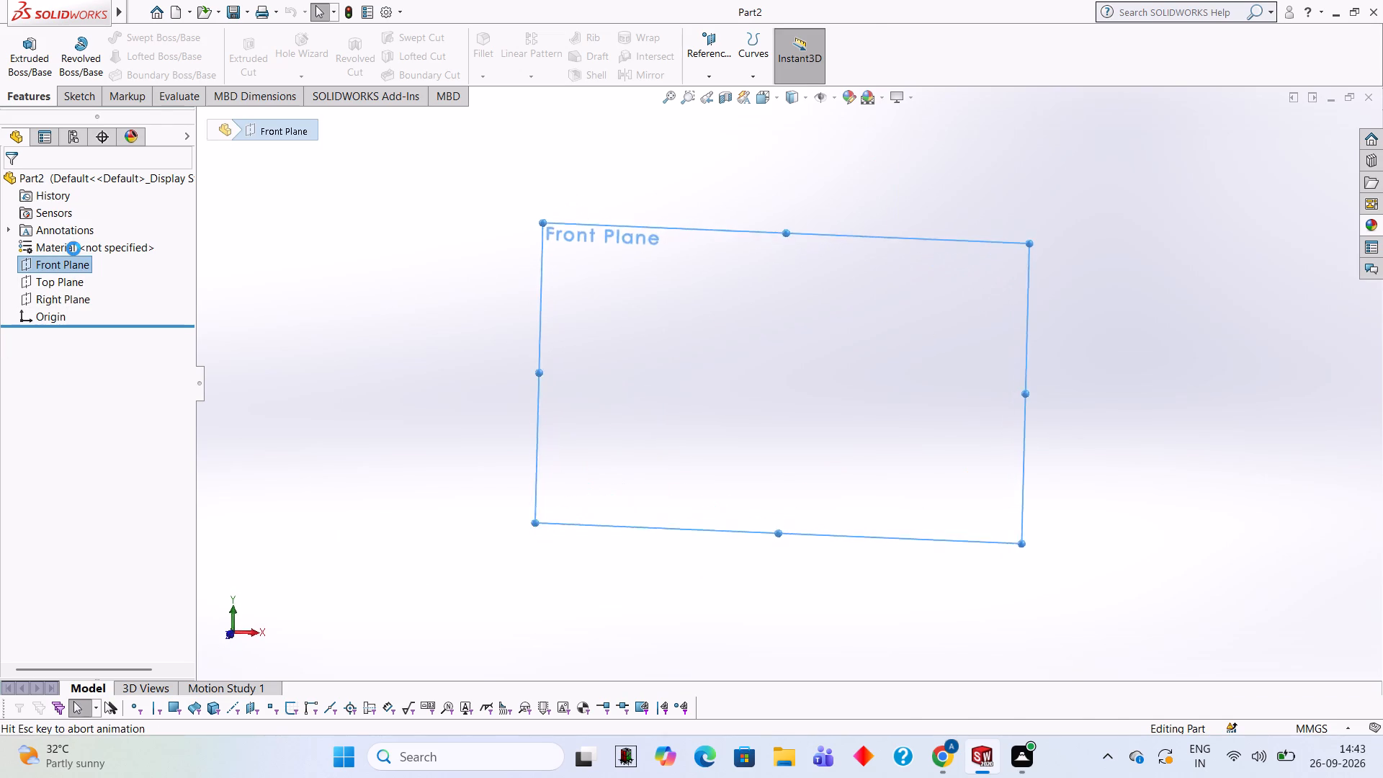
left_click(661, 413)
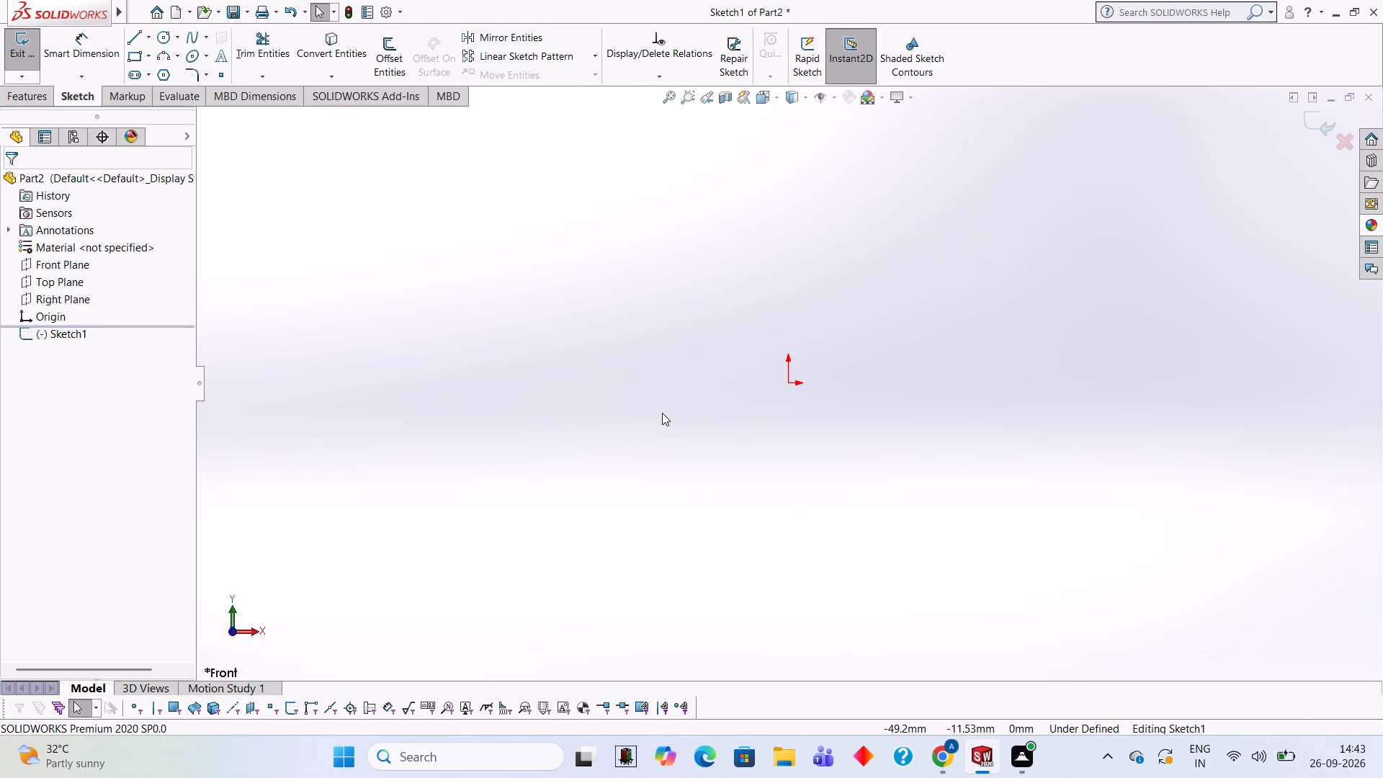
left_click(138, 40)
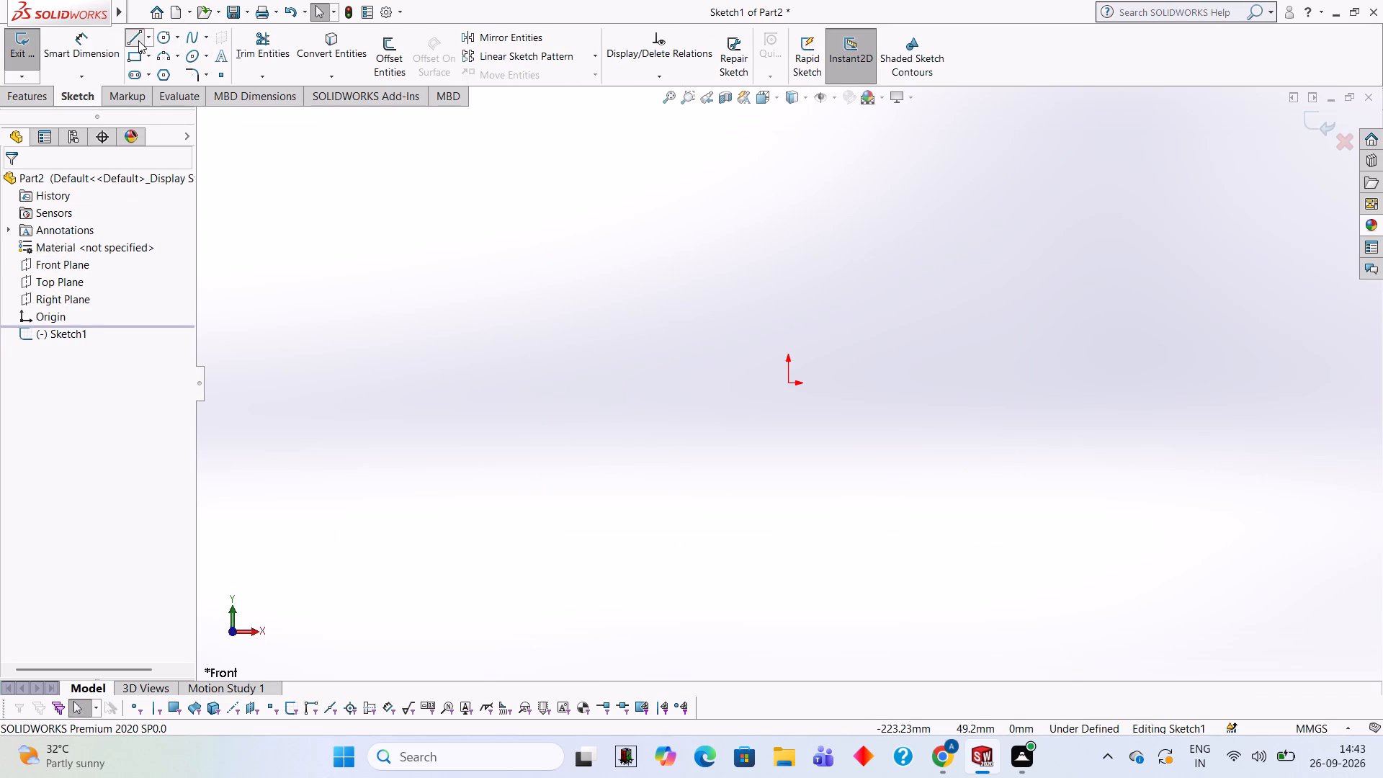
left_click(787, 384)
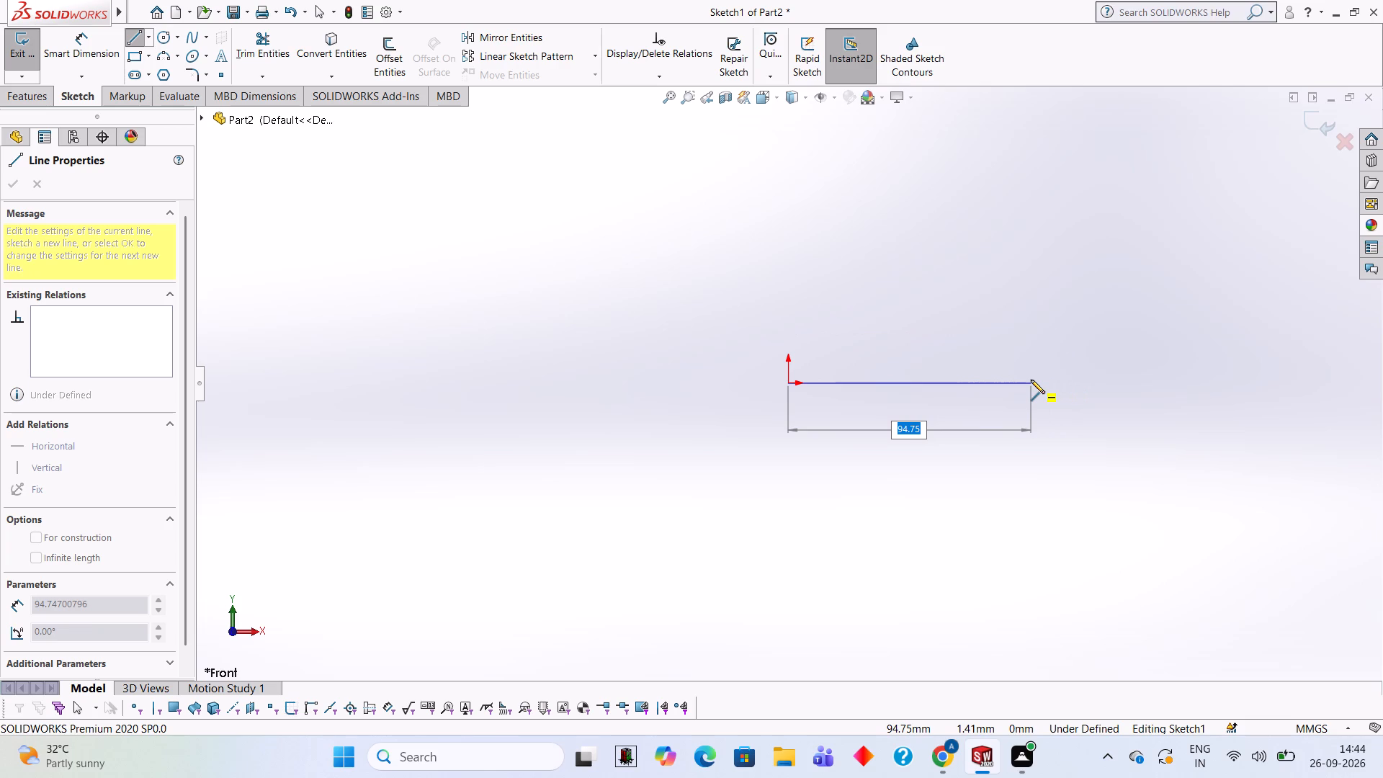
key("4")
key("BackSpace")
type("144")
key("Return")
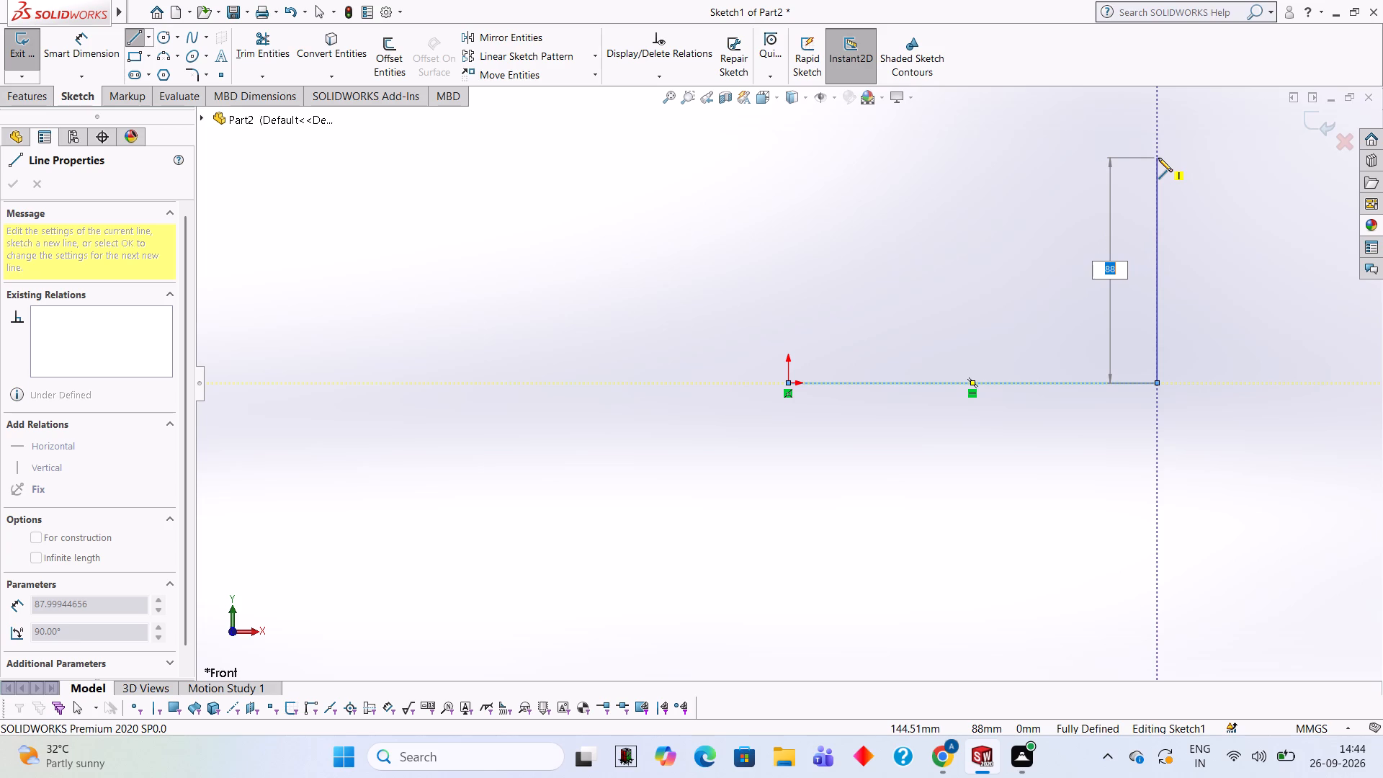
Calculate 52 − 14 in Calculator and draw a 38 mm vertical line upward from the far end of the horizontal line.
type("52")
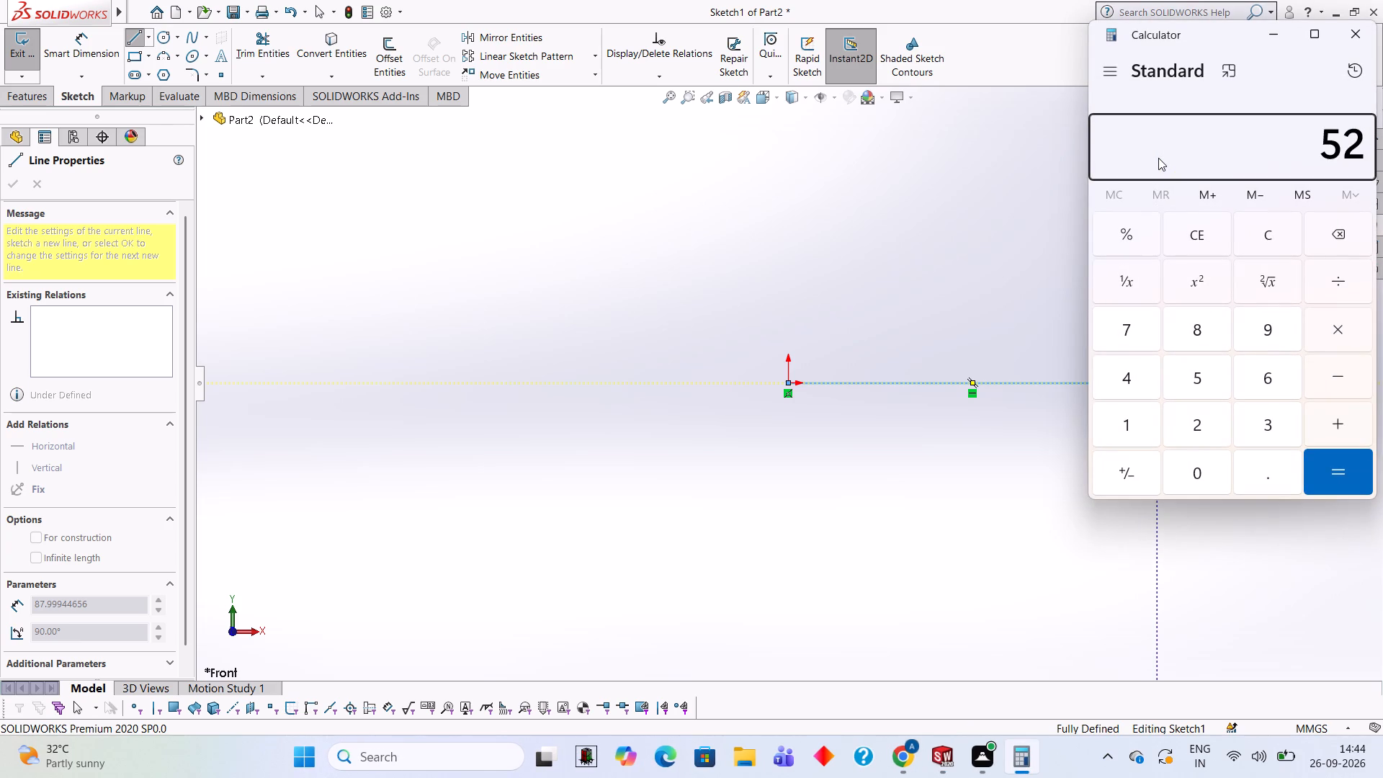
key("minus")
type("14")
key("Return")
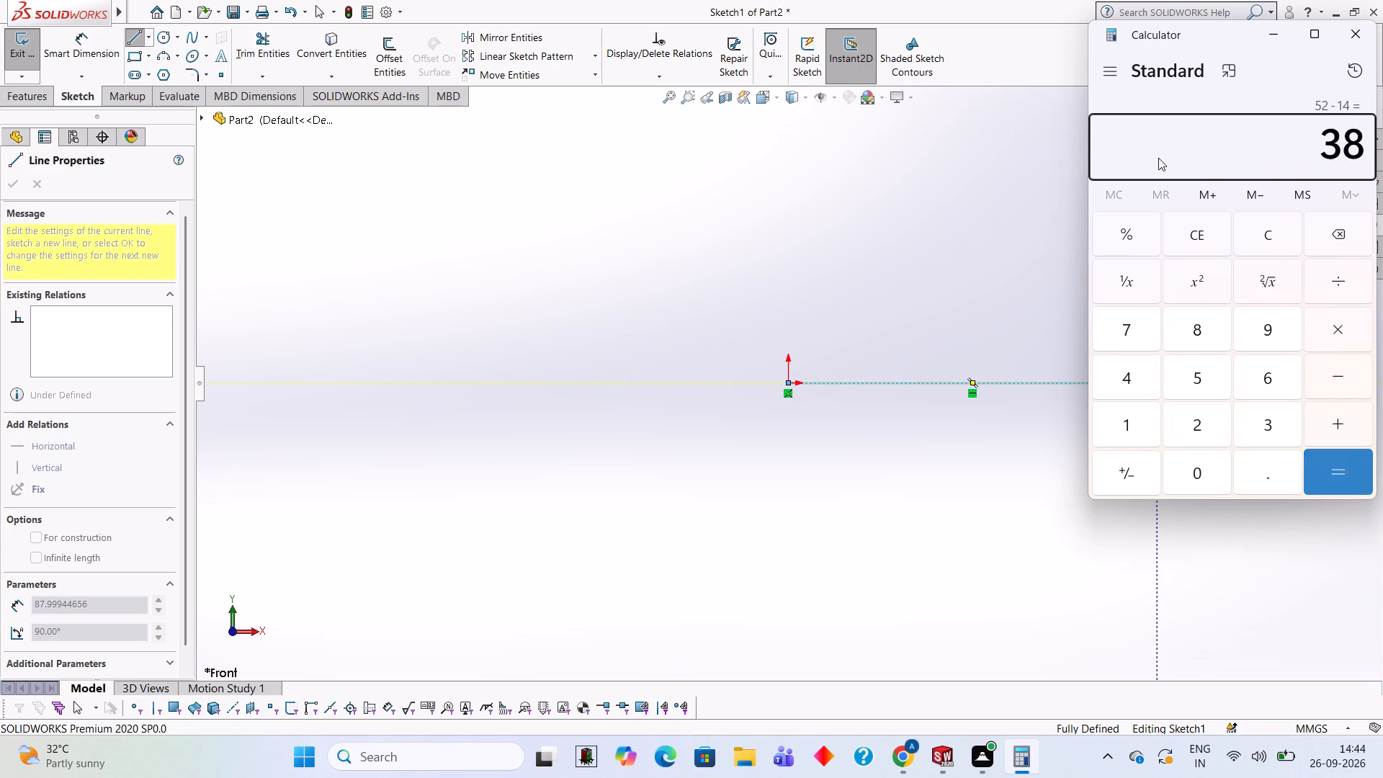
left_click(1355, 36)
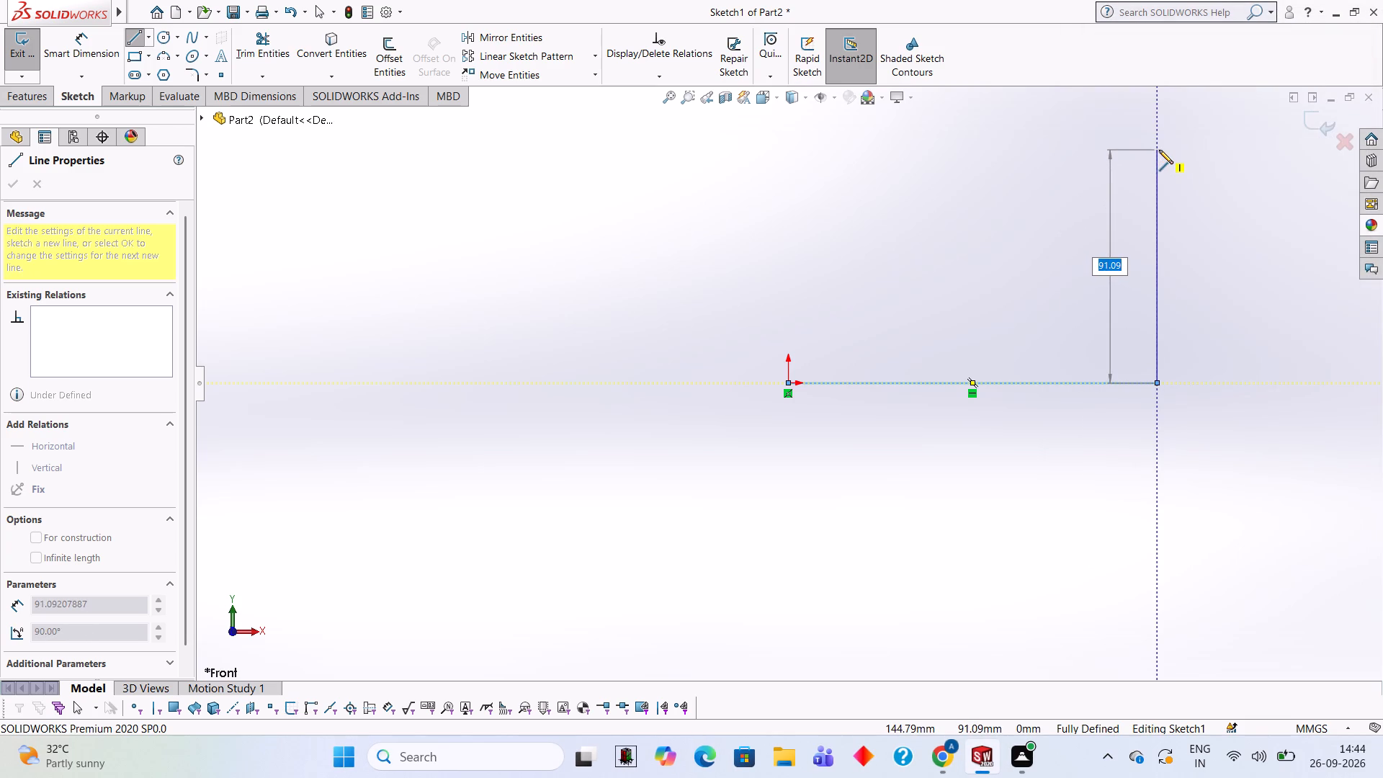
type("38")
key("Return")
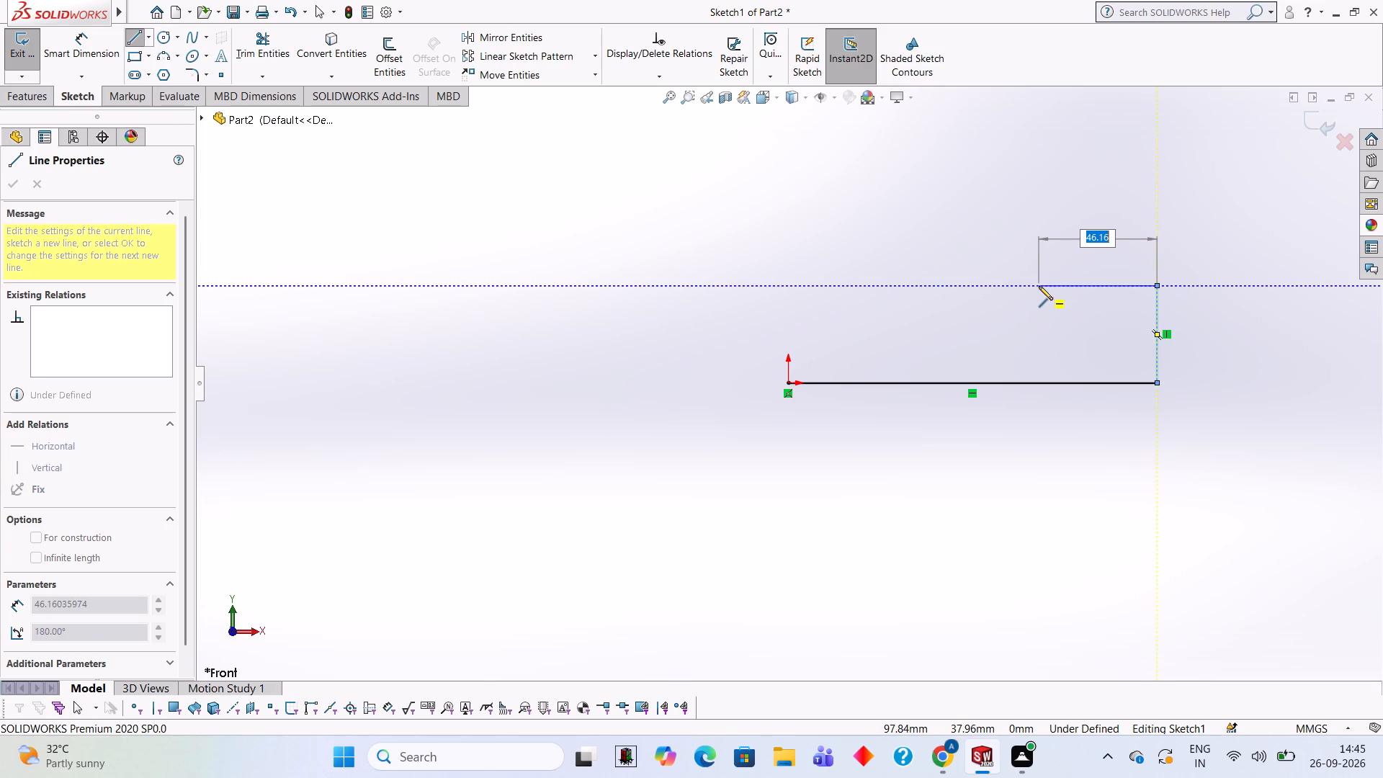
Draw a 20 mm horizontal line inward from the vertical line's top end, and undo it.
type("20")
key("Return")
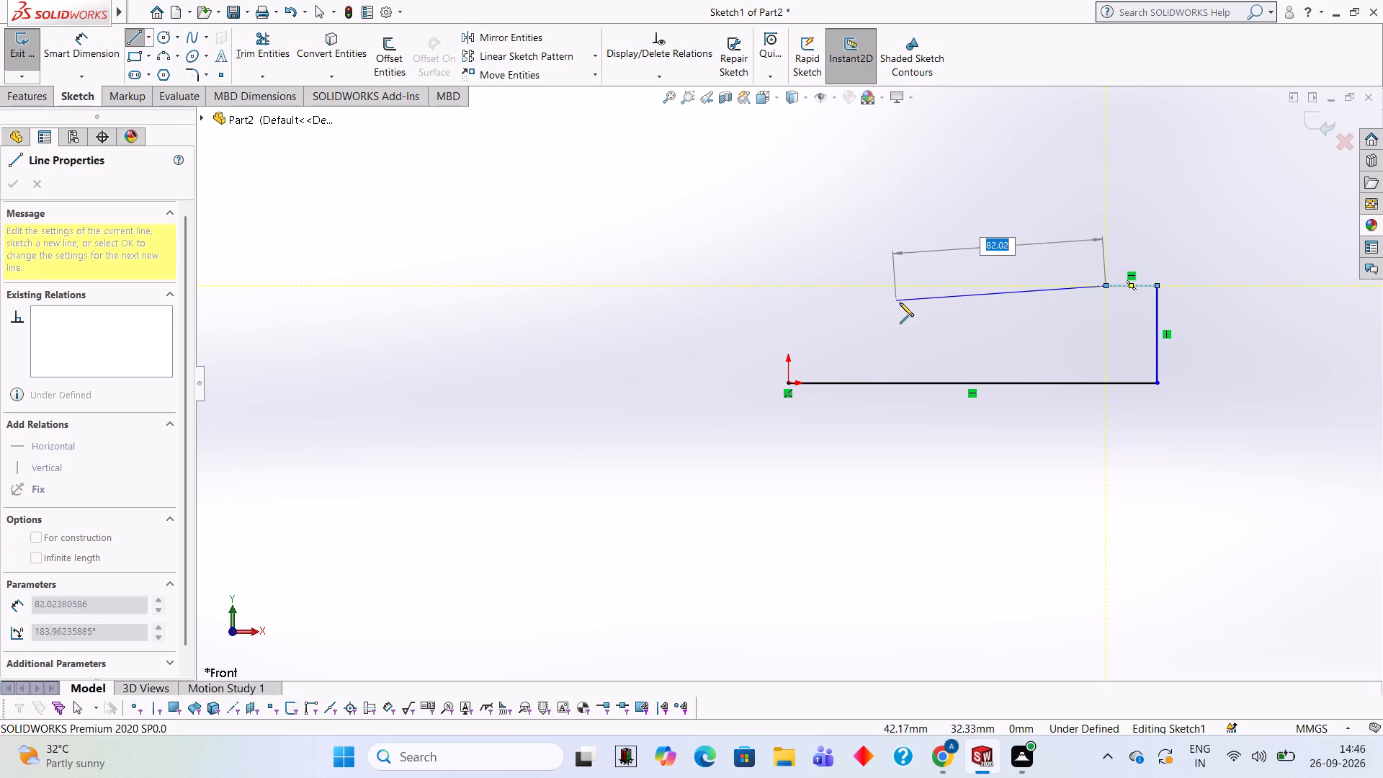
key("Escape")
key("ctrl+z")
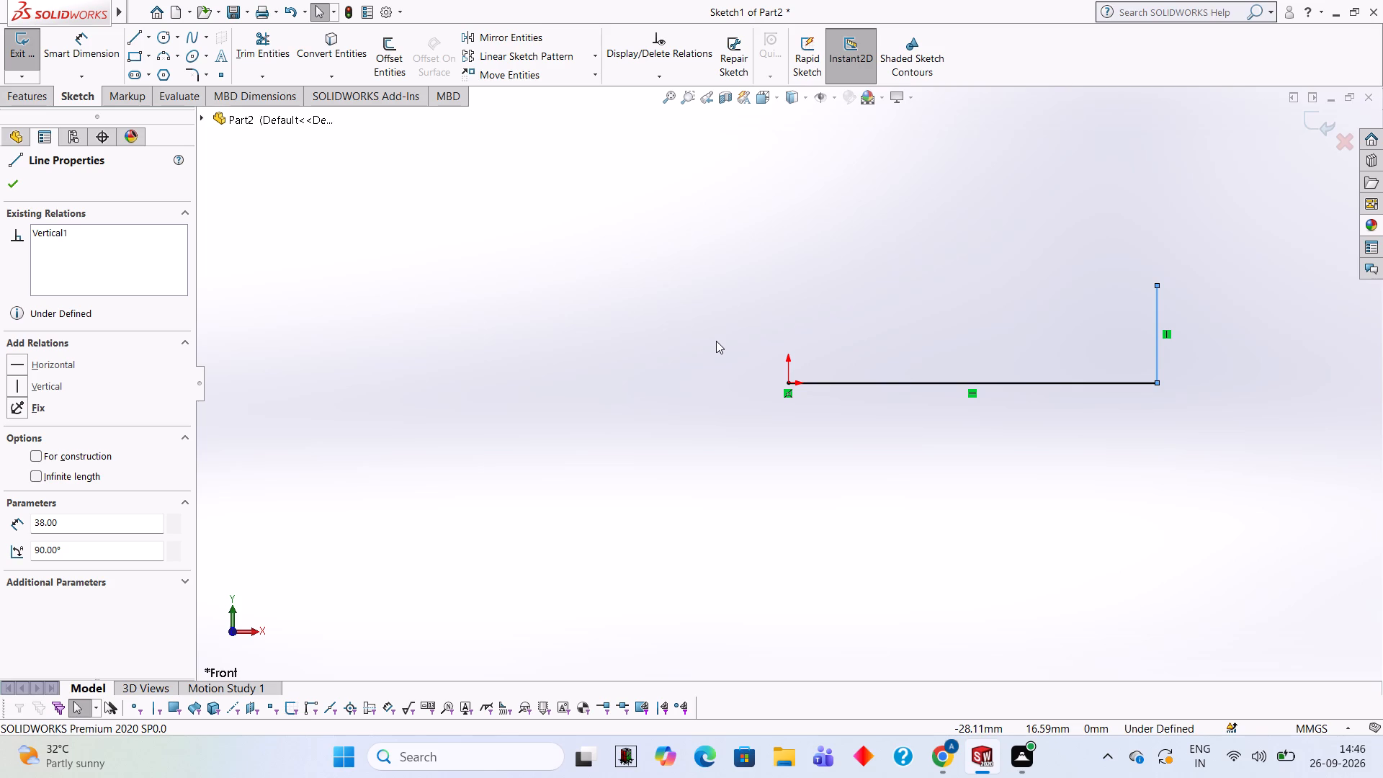
Draw a 6 mm horizontal line from the origin in negative X, and a 60 mm line from its end back along the baseline.
left_click(138, 32)
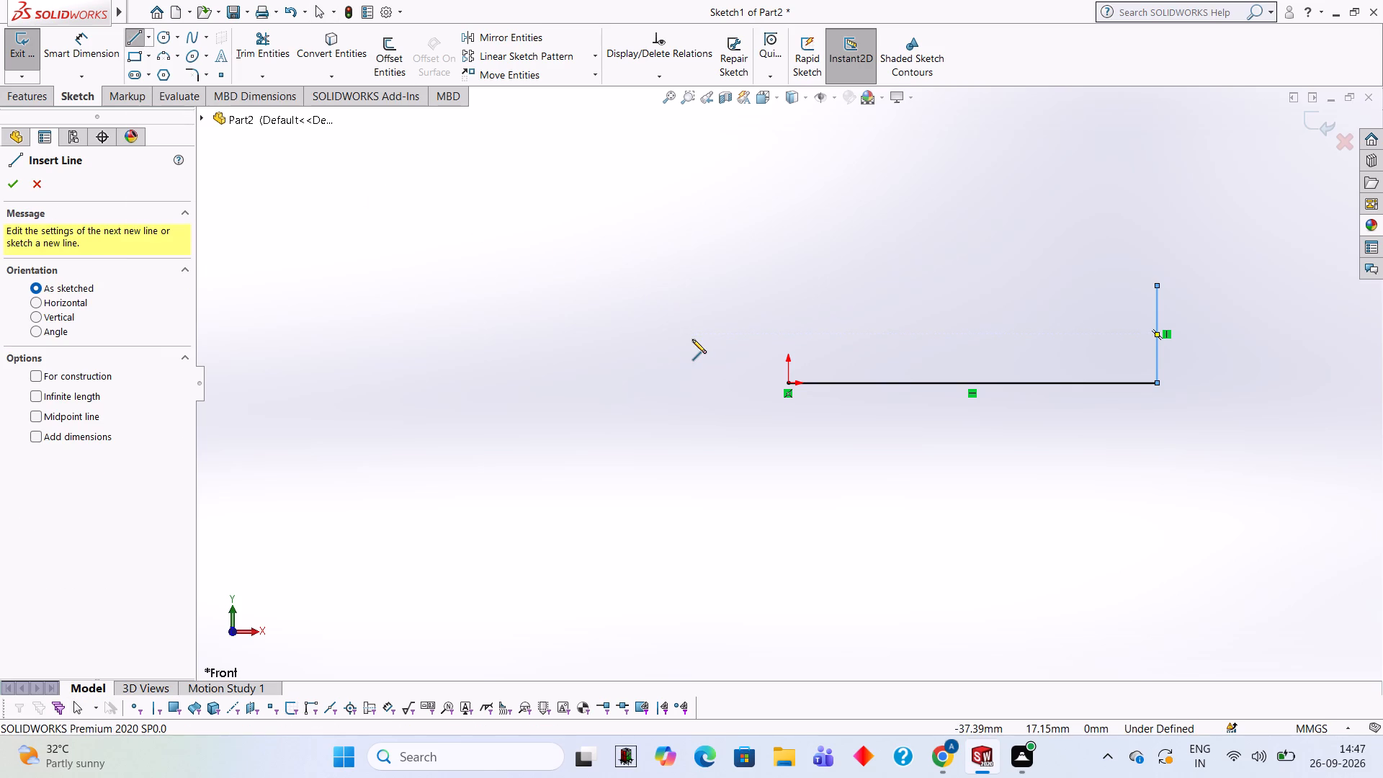
left_click(784, 382)
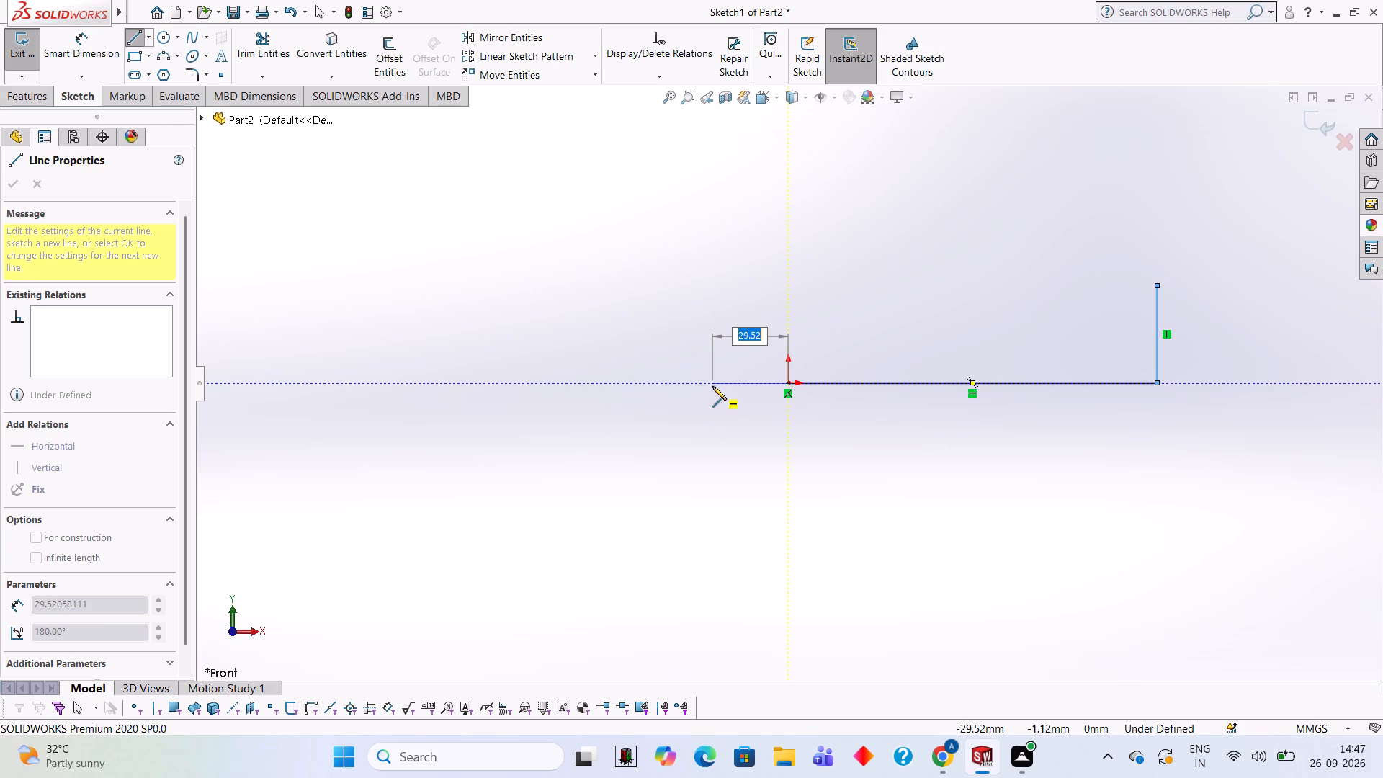
key("6")
key("Return")
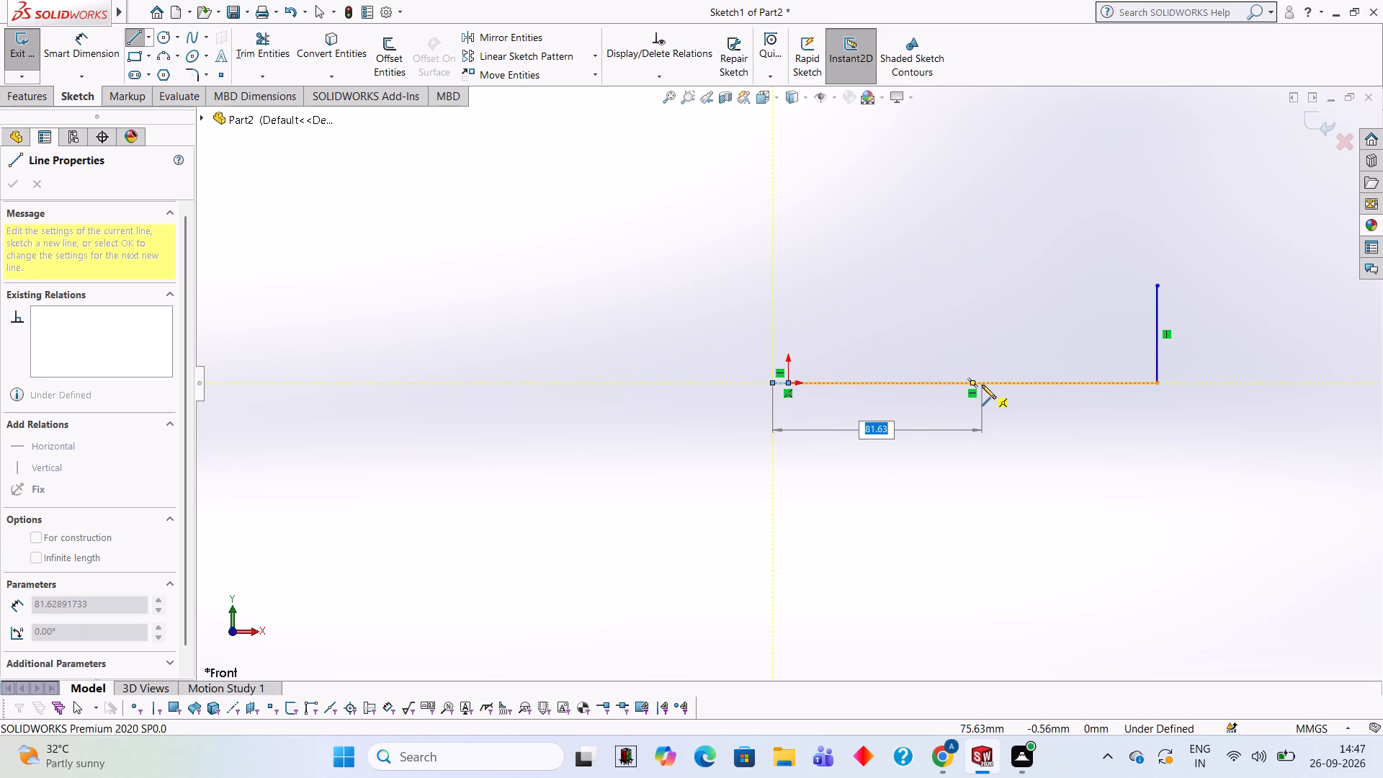
type("60")
key("Return")
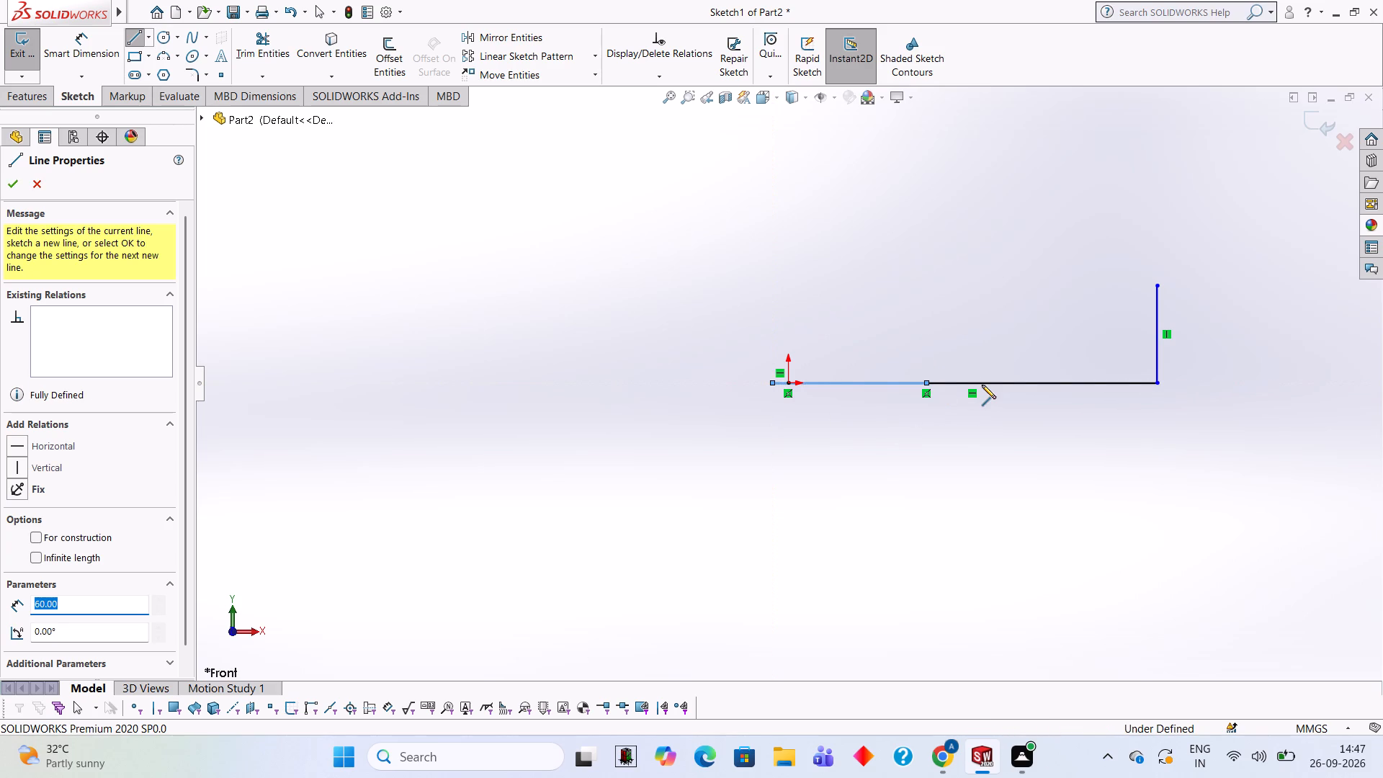
scroll(937, 393, "down", 3)
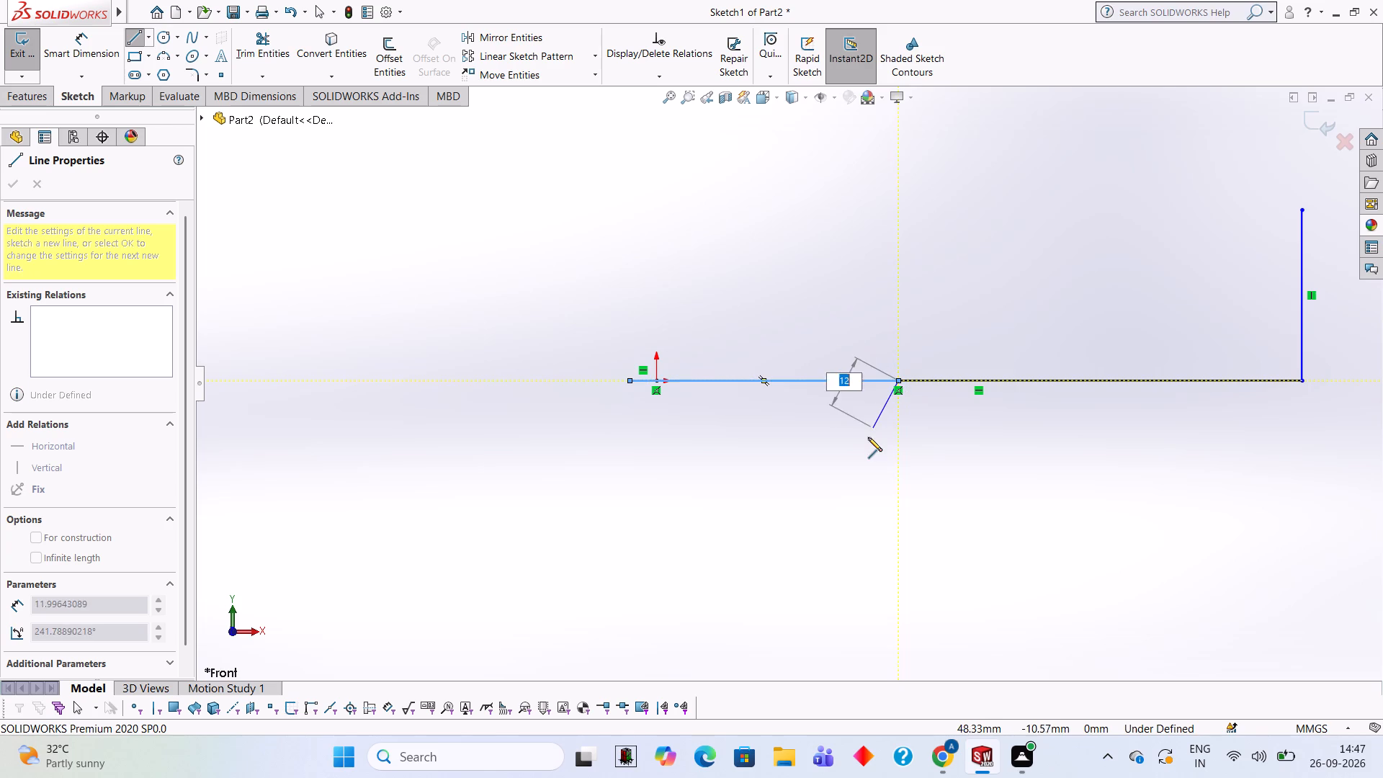
key("Escape")
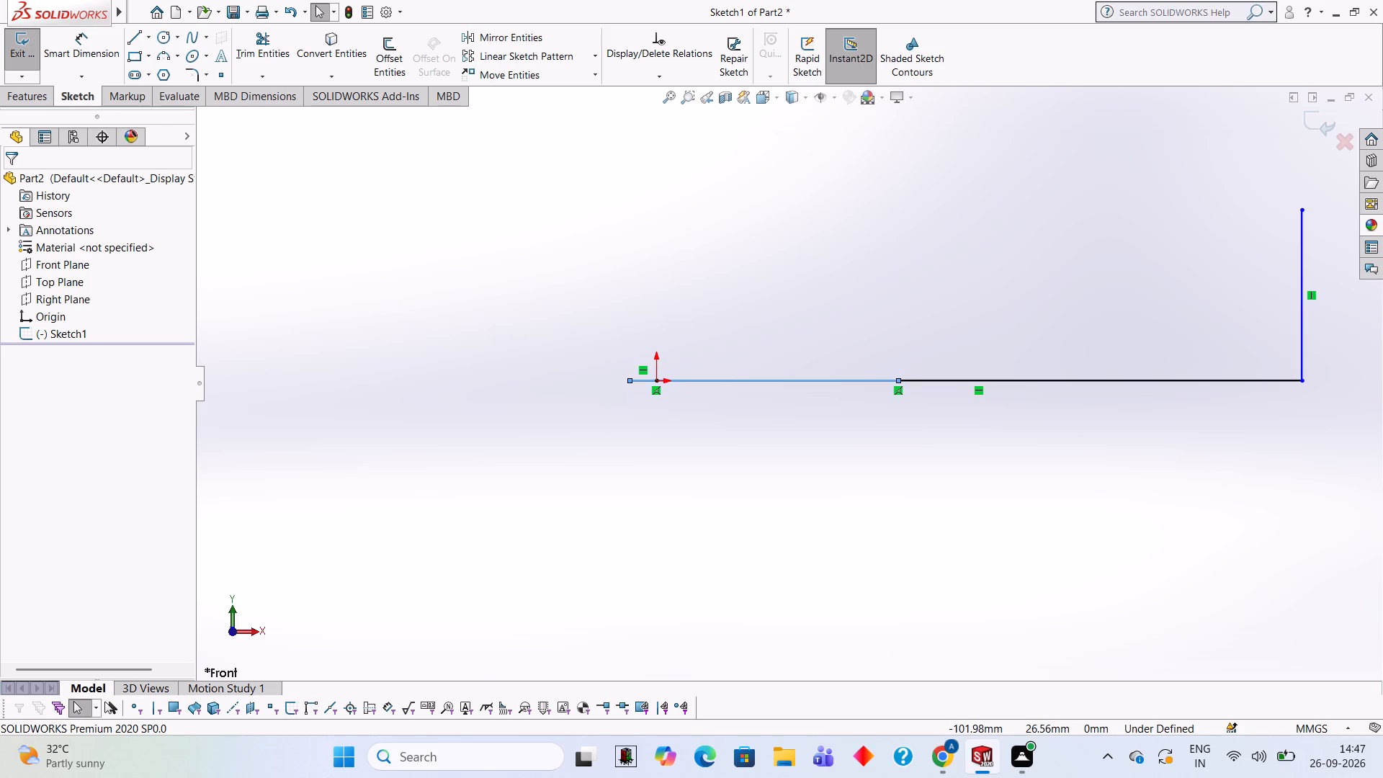
Draw a vertical line about 16 mm upward from the end of the 60 mm line.
left_click(130, 40)
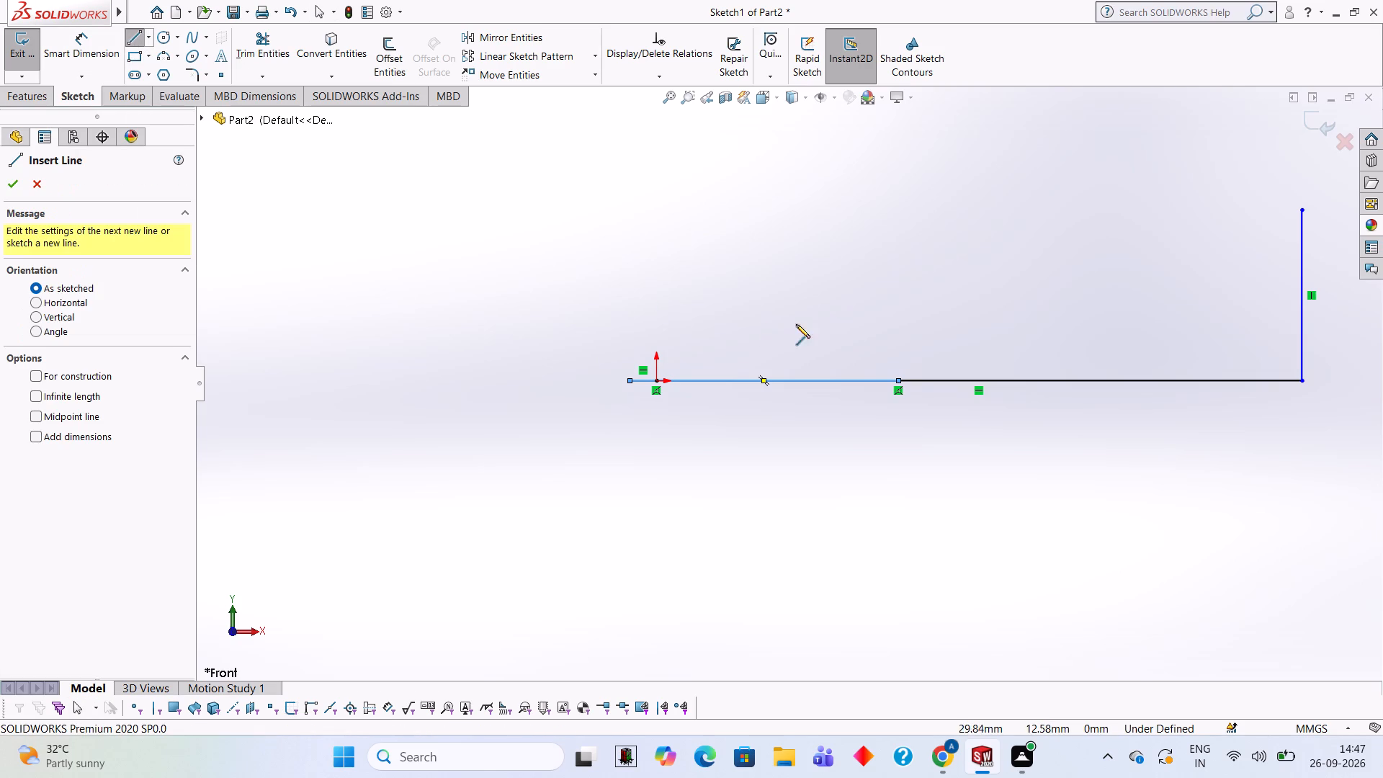
left_click(898, 380)
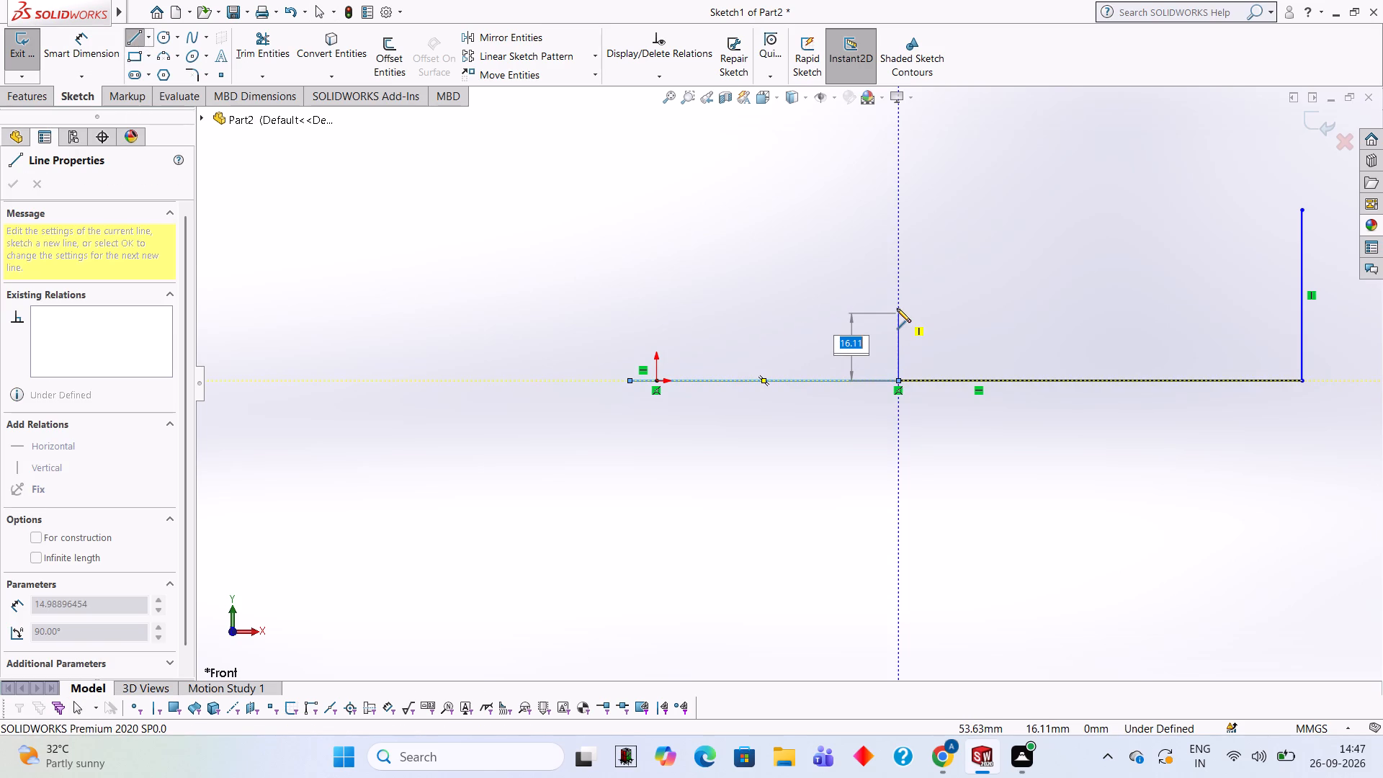
left_click(897, 308)
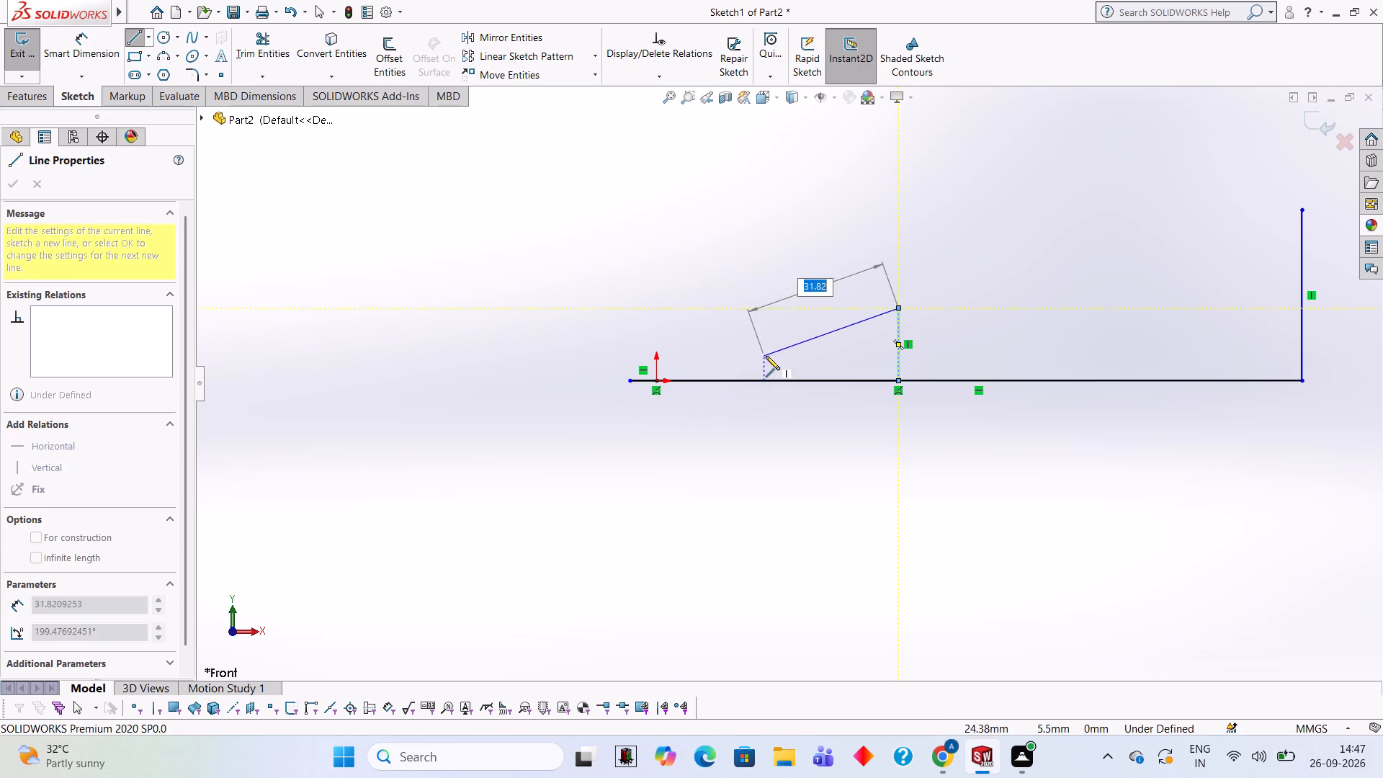
key("Escape")
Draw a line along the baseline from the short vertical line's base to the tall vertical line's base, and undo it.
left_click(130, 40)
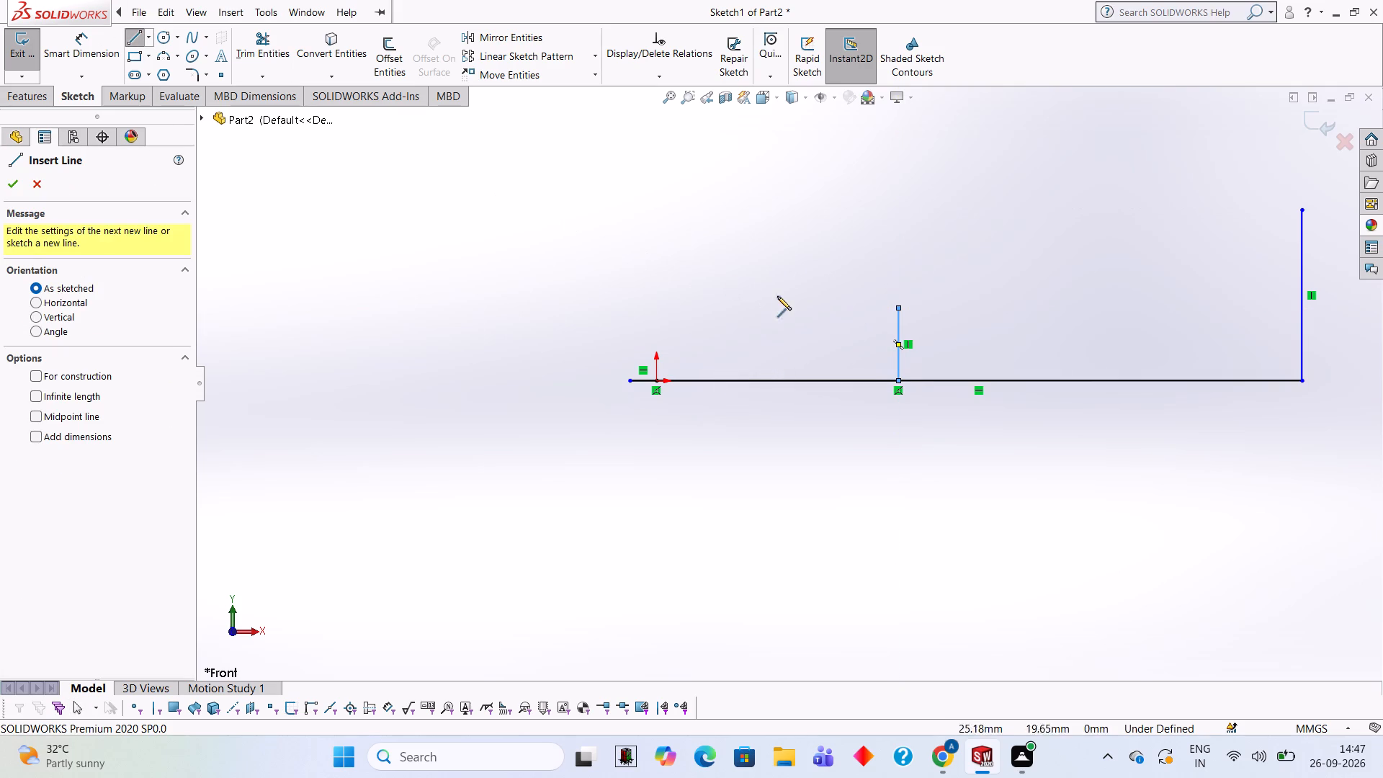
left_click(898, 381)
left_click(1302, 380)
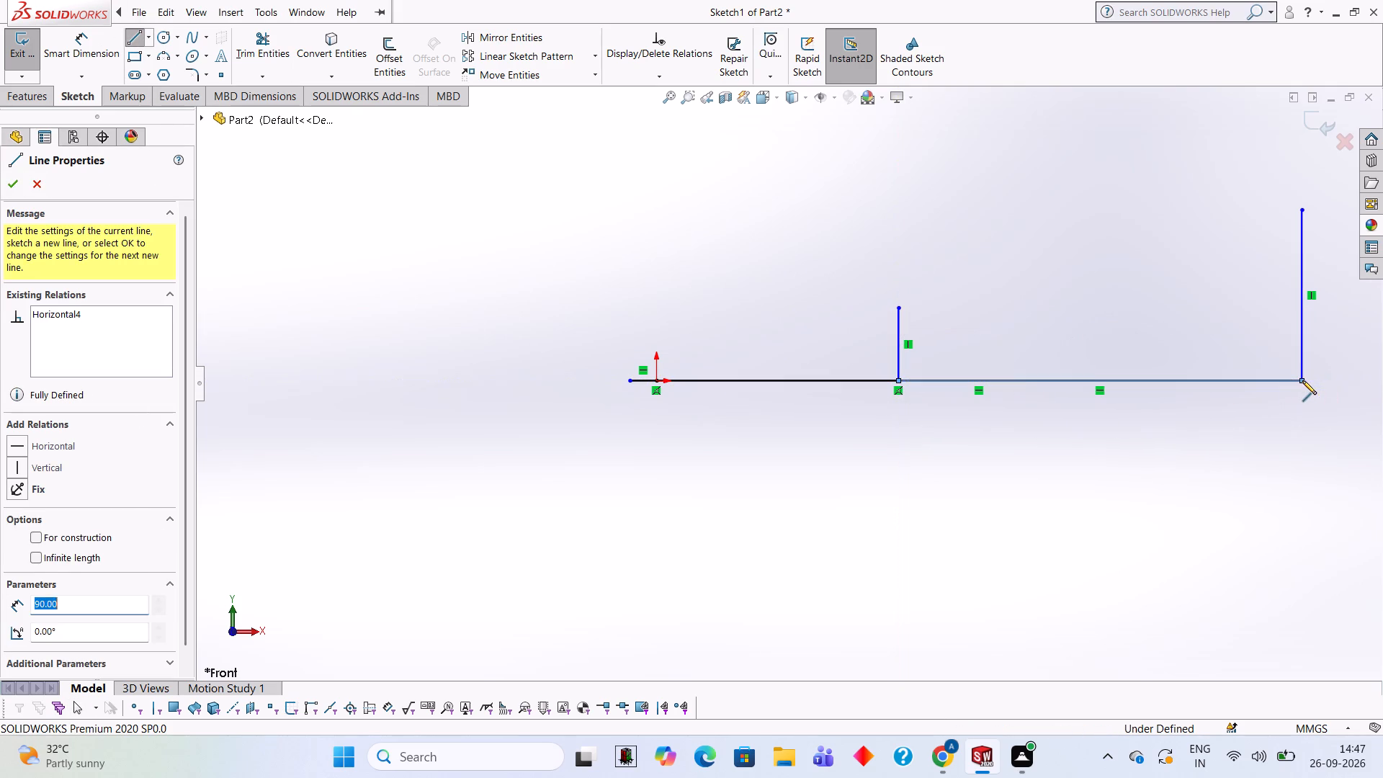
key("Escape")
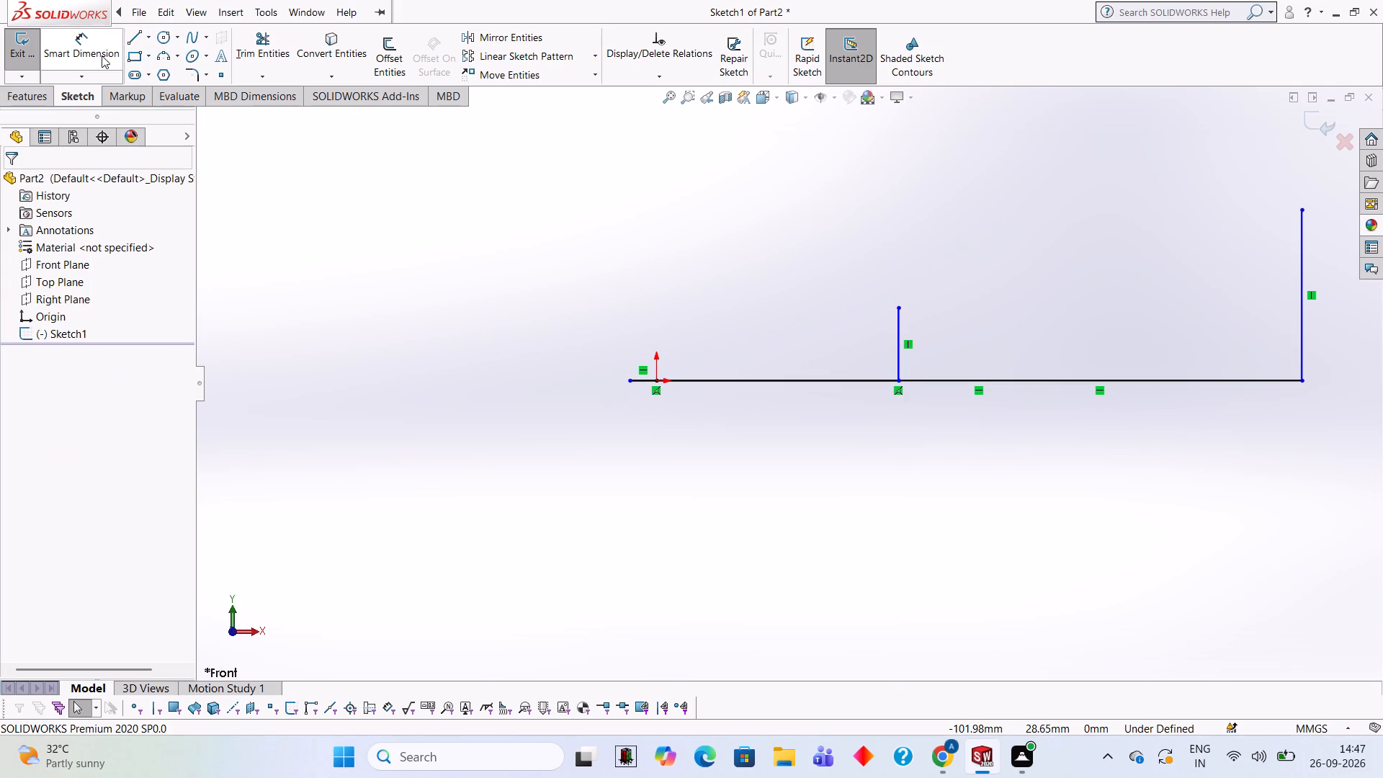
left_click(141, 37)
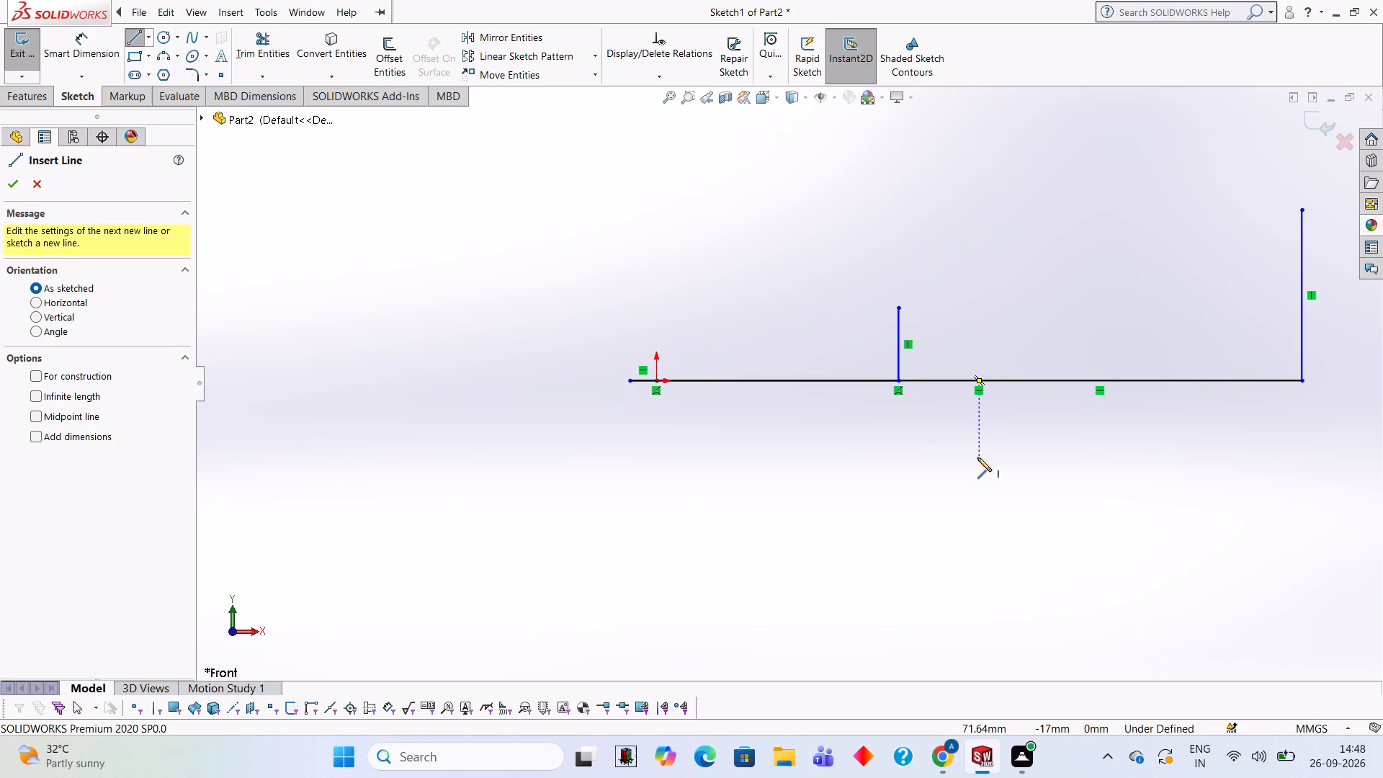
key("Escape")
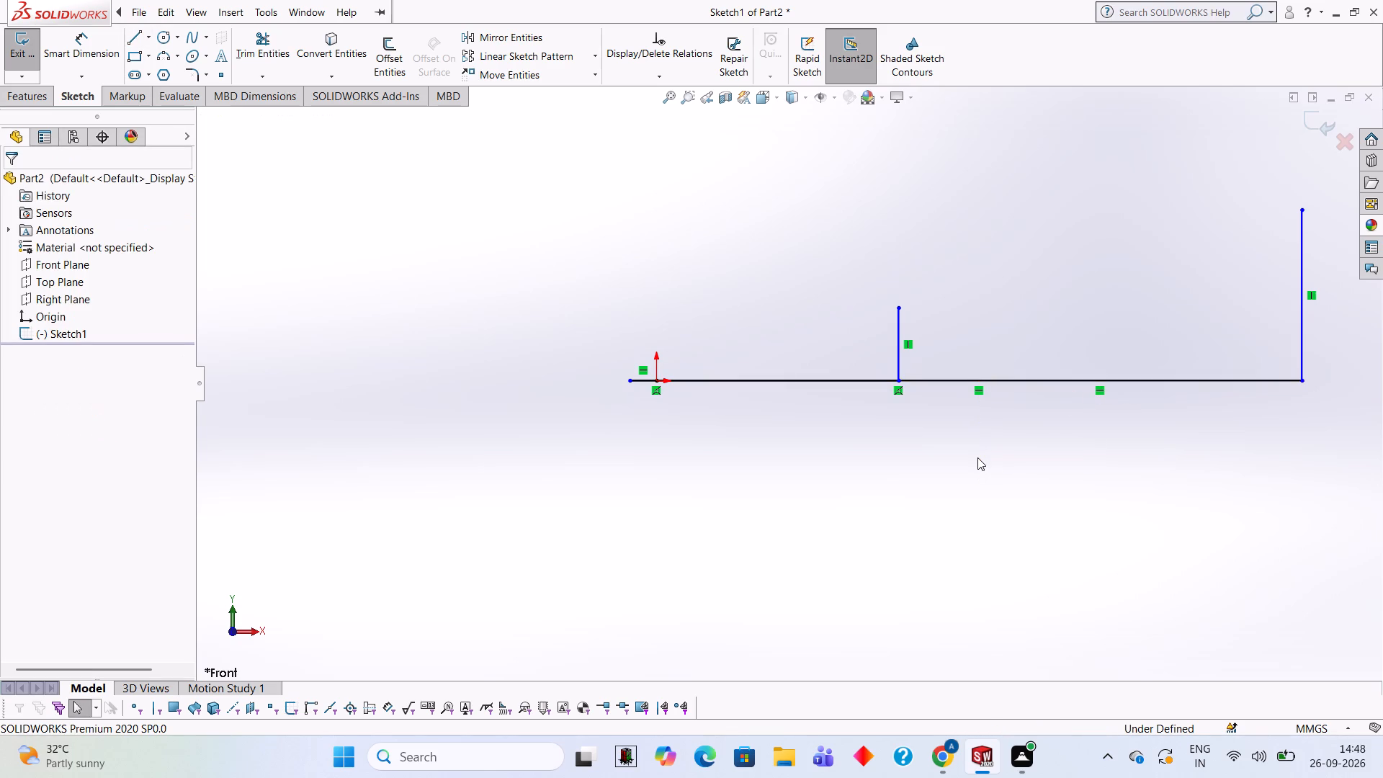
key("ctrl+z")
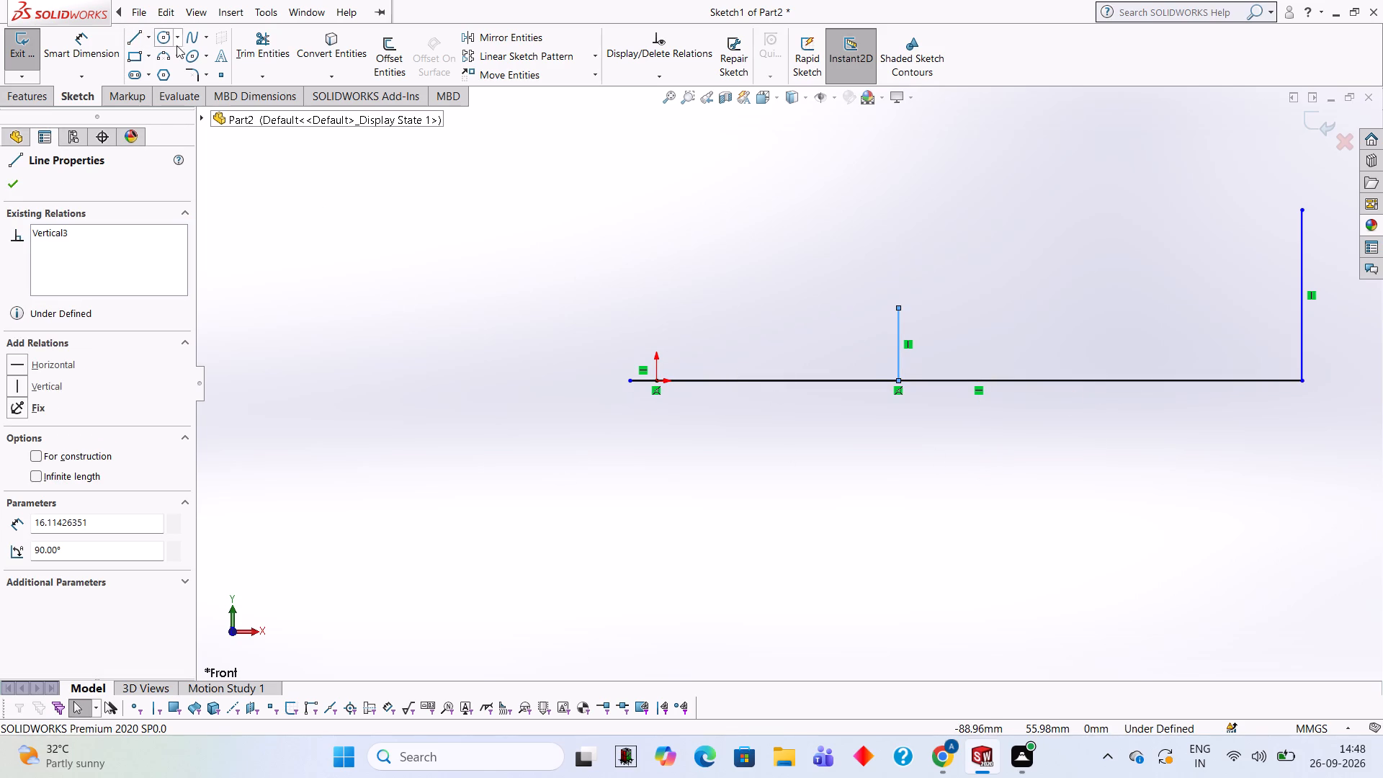
Draw a 90 mm line along the baseline between the two vertical lines' bases, and a 52 mm vertical line up from its midpoint.
left_click(140, 35)
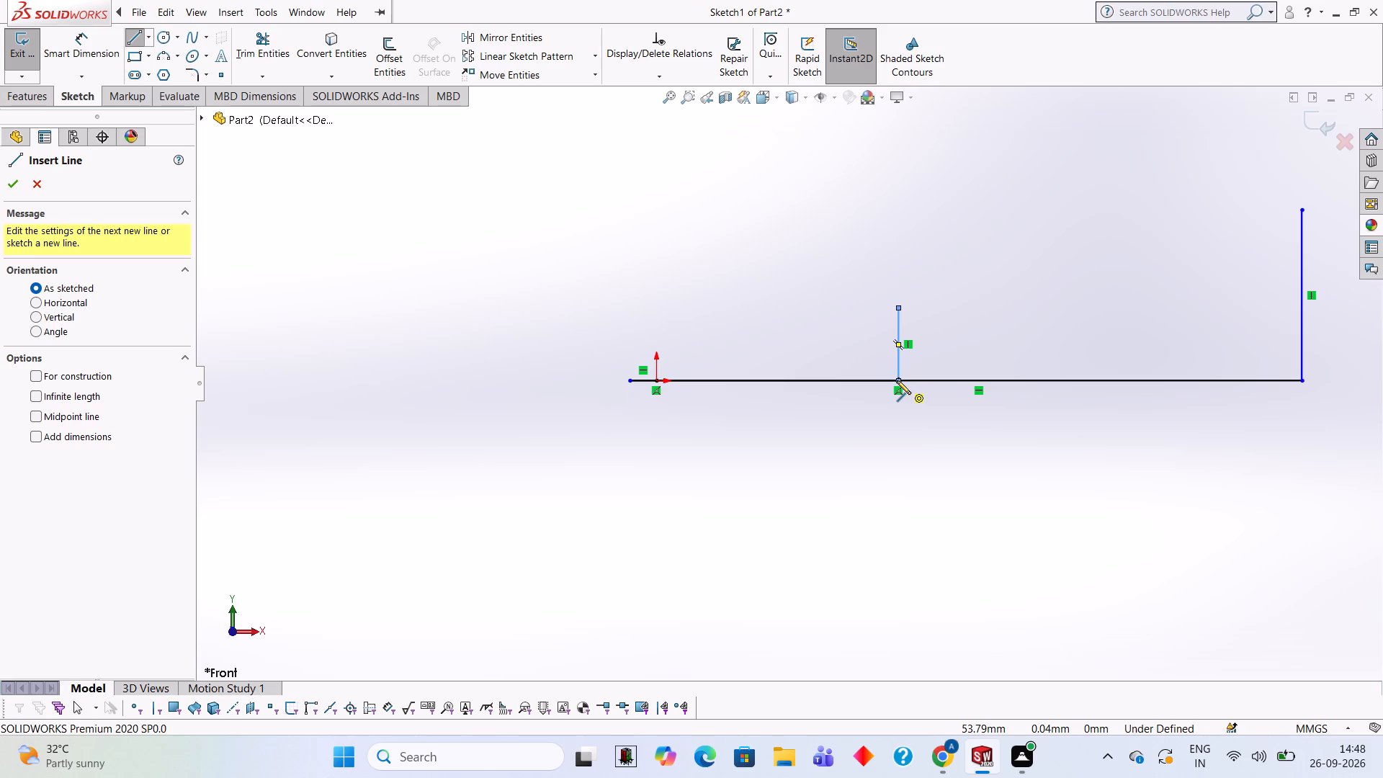
left_click(897, 380)
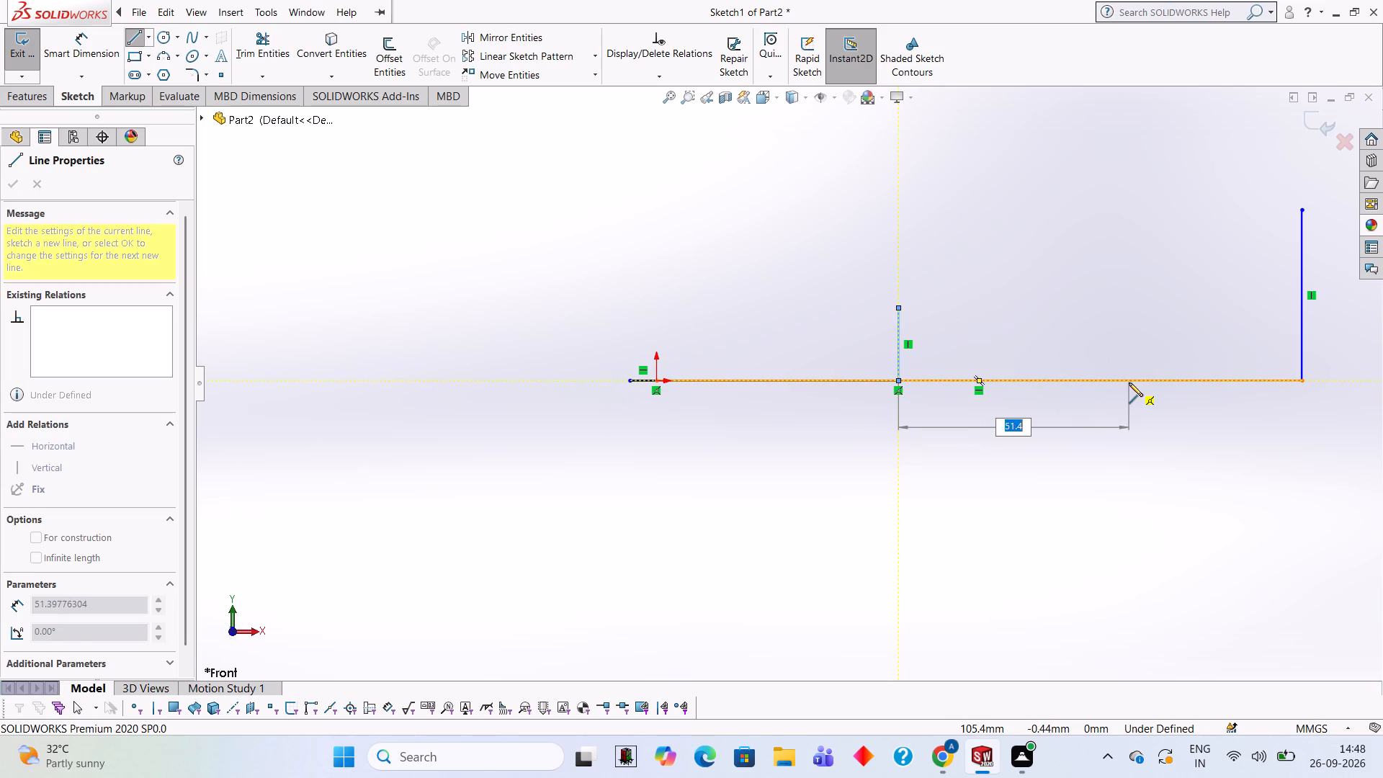
left_click(1299, 379)
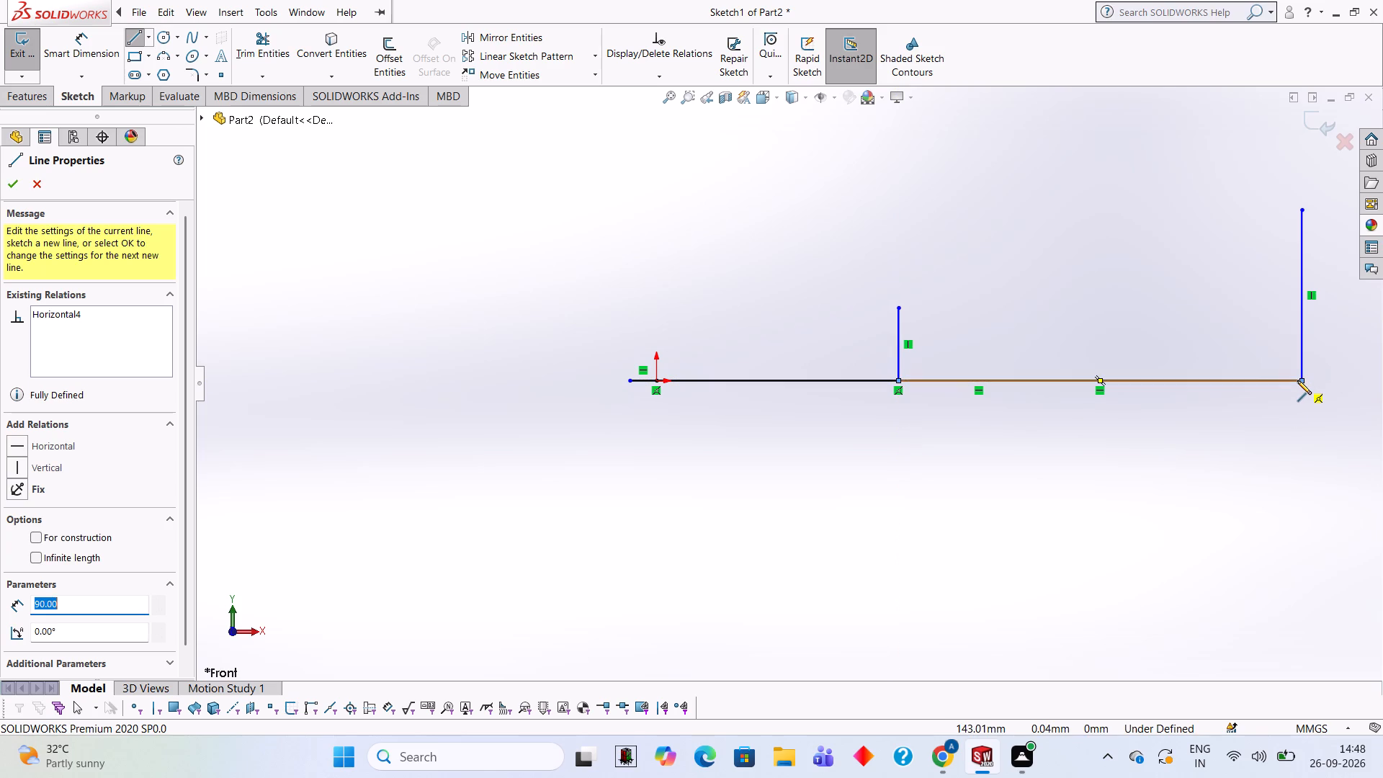
left_click(1097, 379)
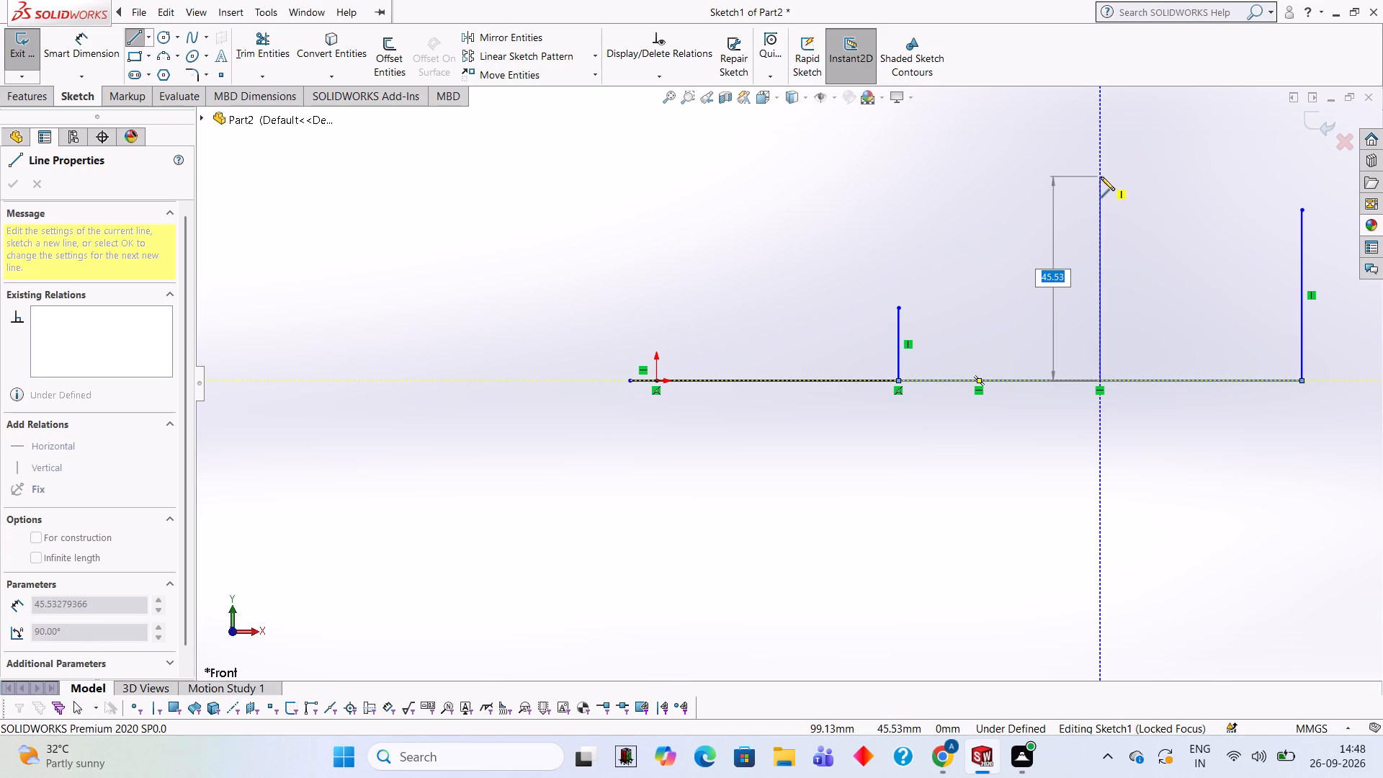
key("5")
key("2")
key("Return")
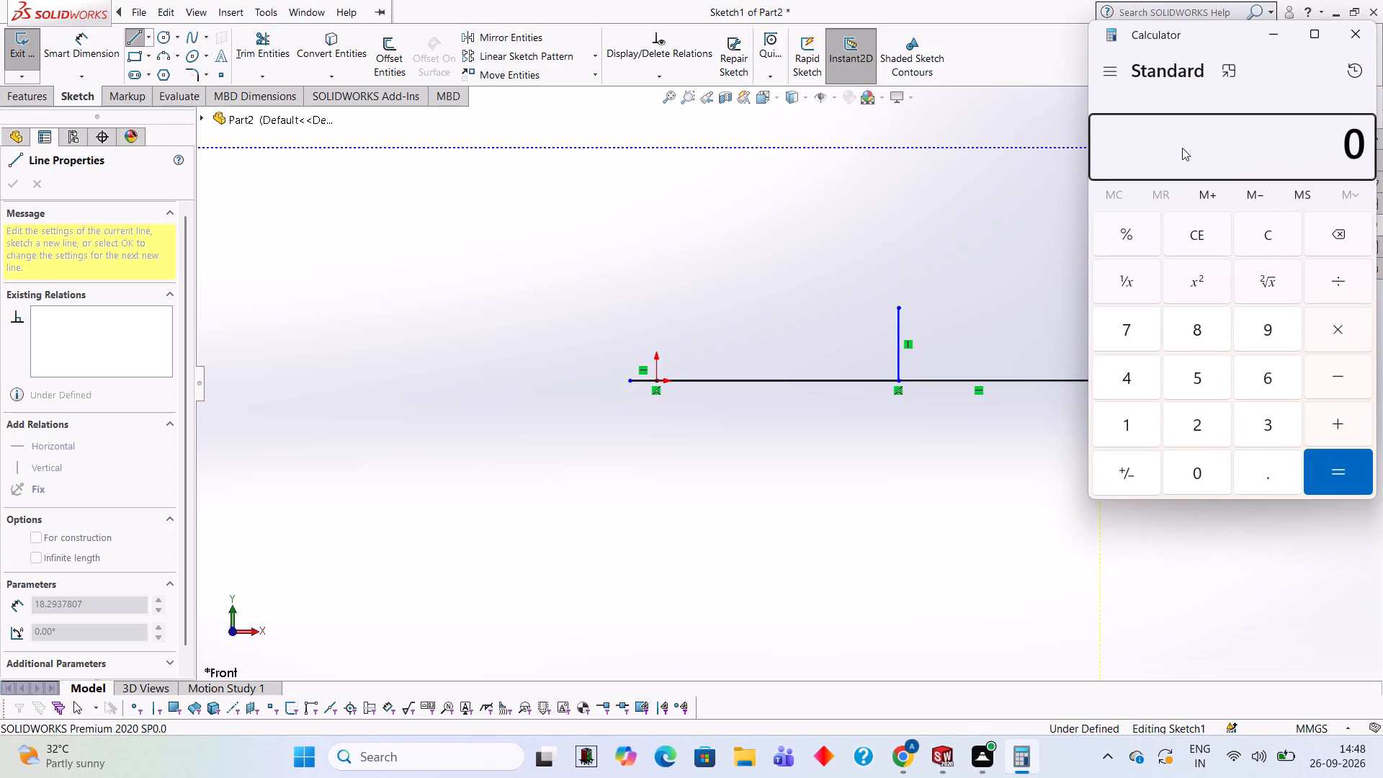
Work out 25/2 in Calculator, and draw a 12.5 mm line in positive X from the 52 mm line's top and a 25 mm line back.
type("25/2")
key("Return")
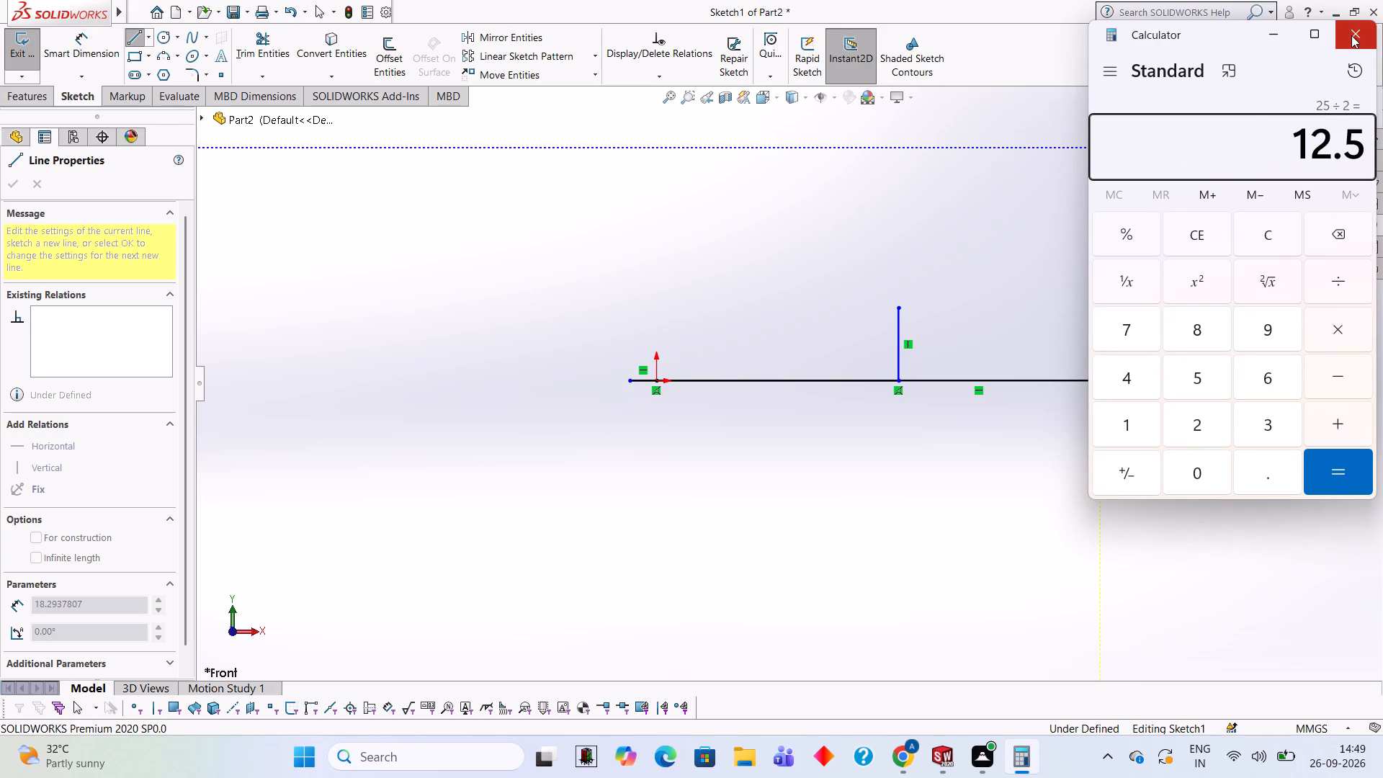
left_click(1353, 38)
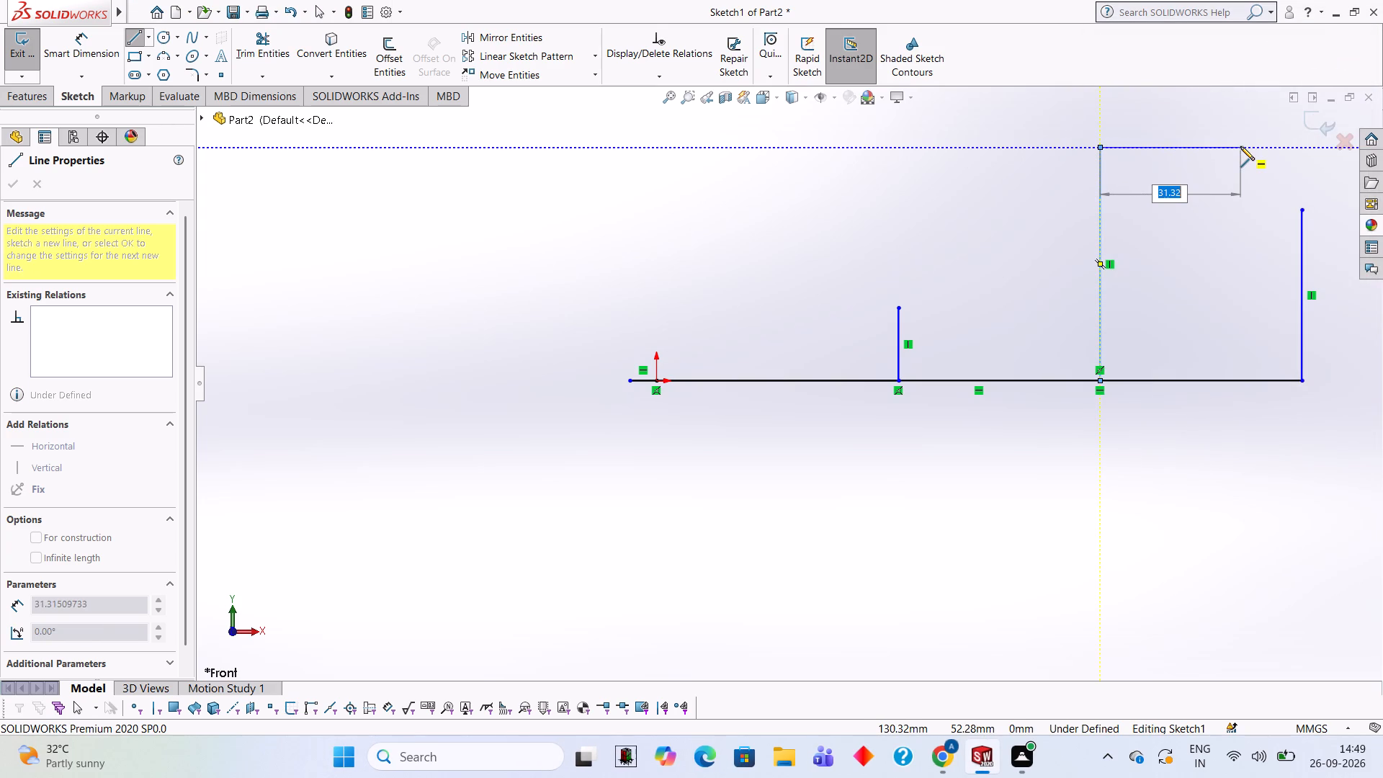
type("12.5")
key("Return")
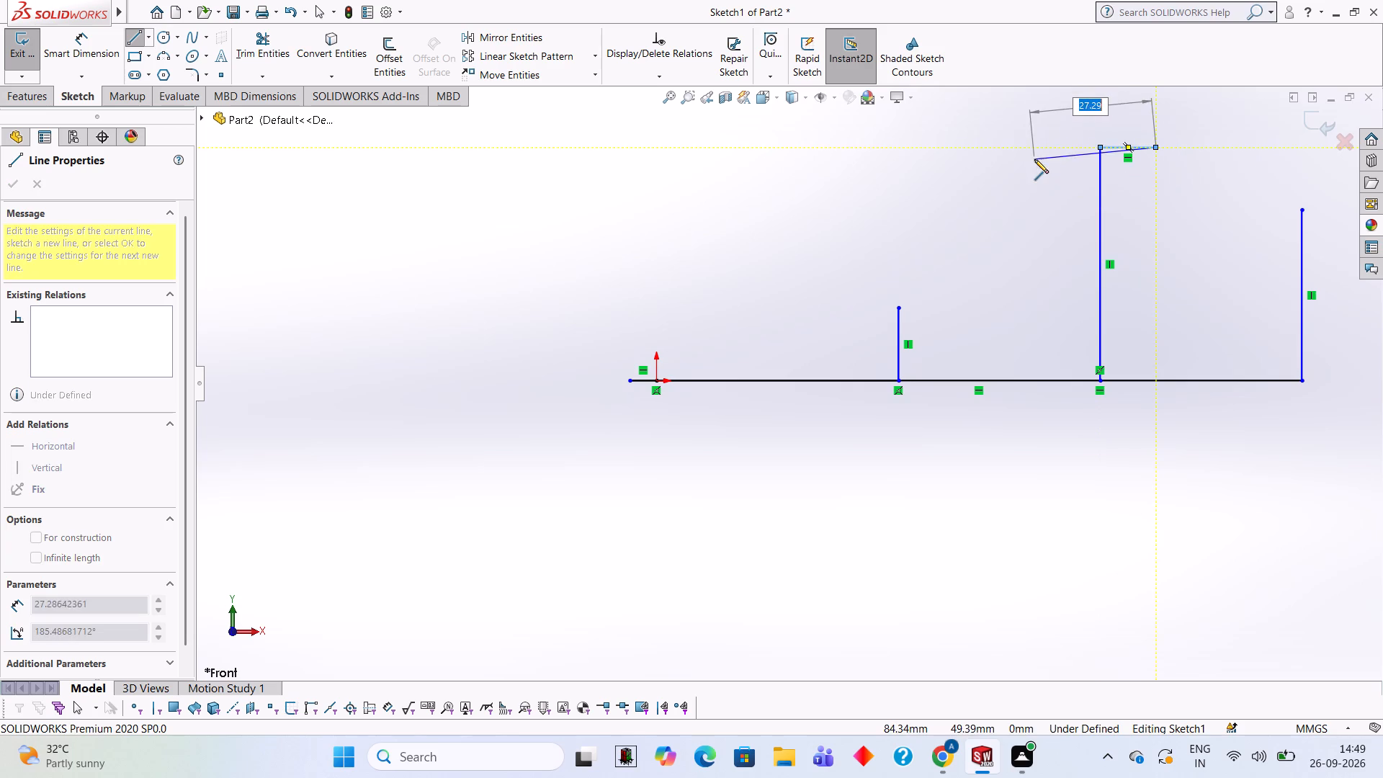
type("25")
key("Return")
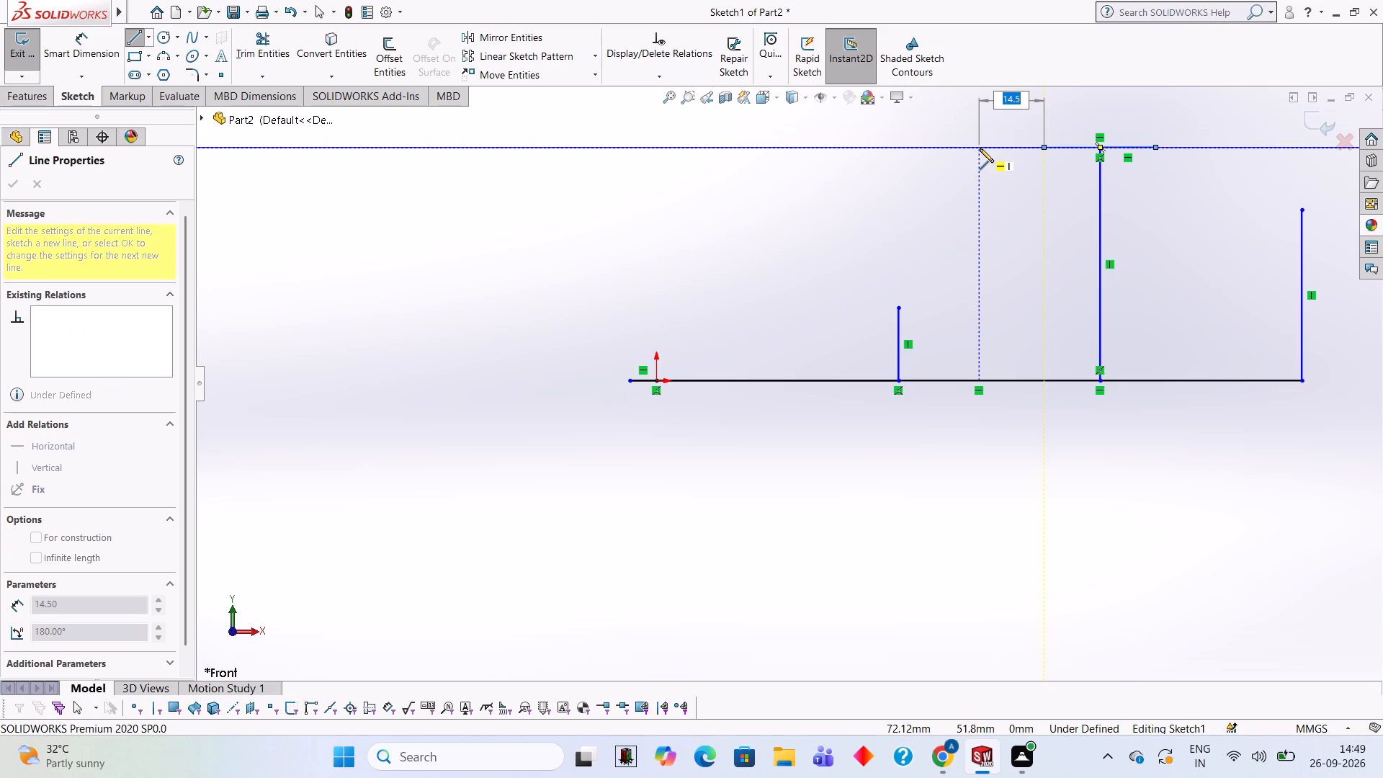
Extend the 25 mm top line with a 20 mm horizontal line outward from each of its ends.
key("2")
key("0")
key("Return")
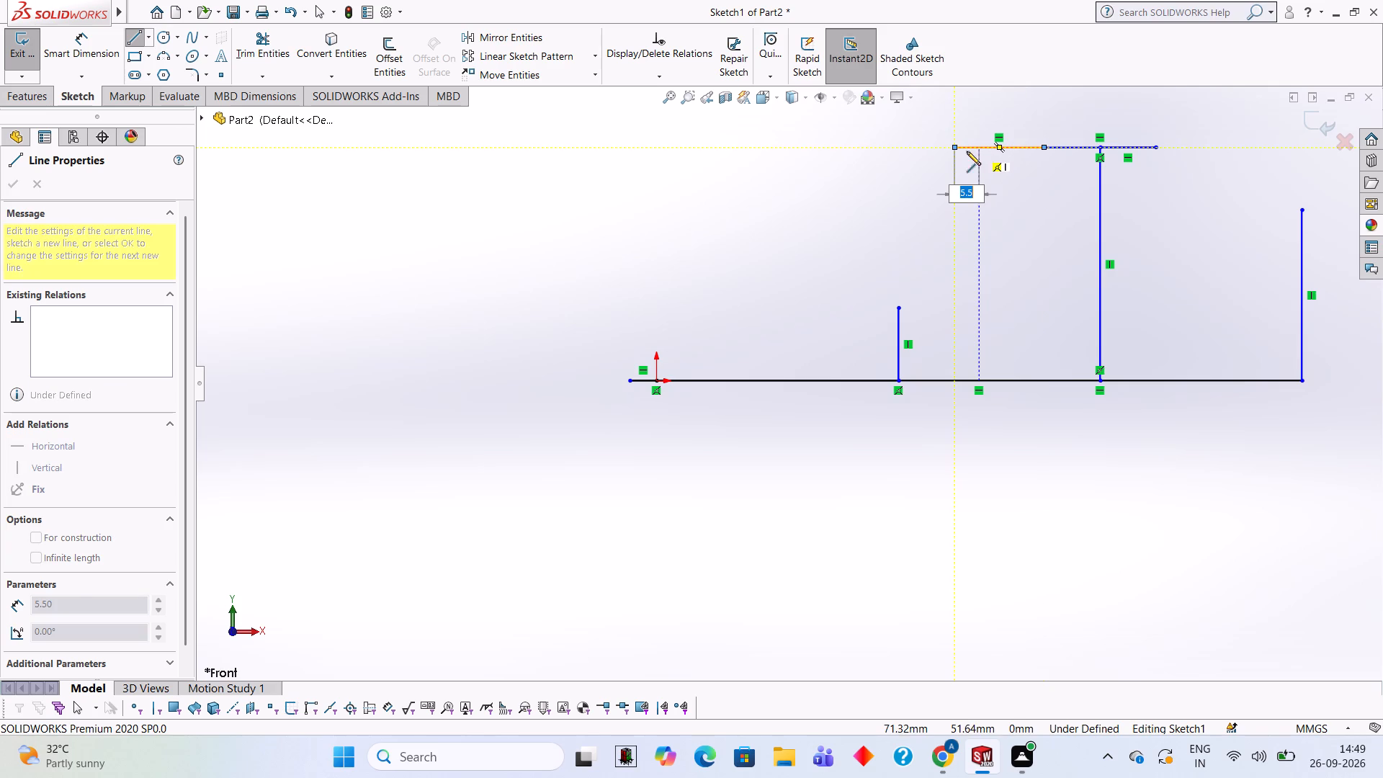
key("Escape")
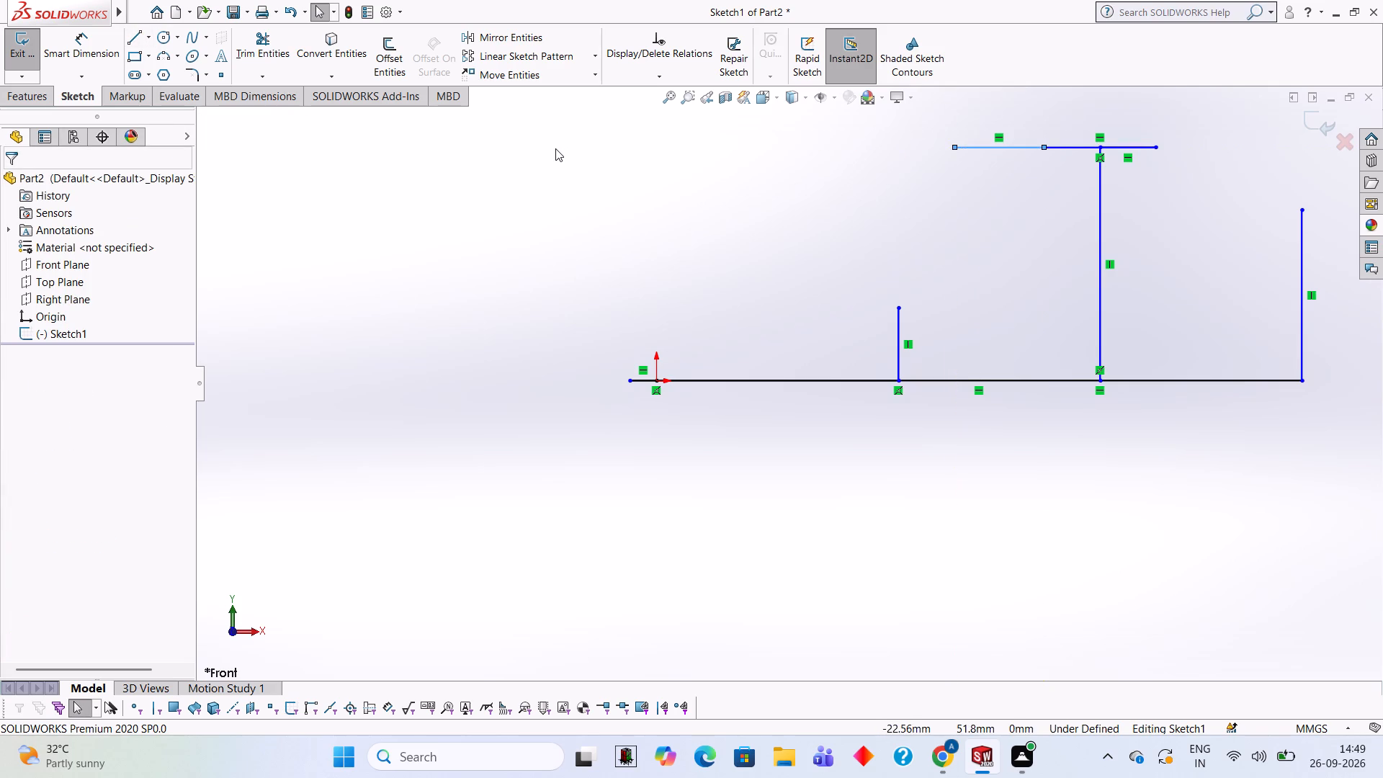
left_click(132, 43)
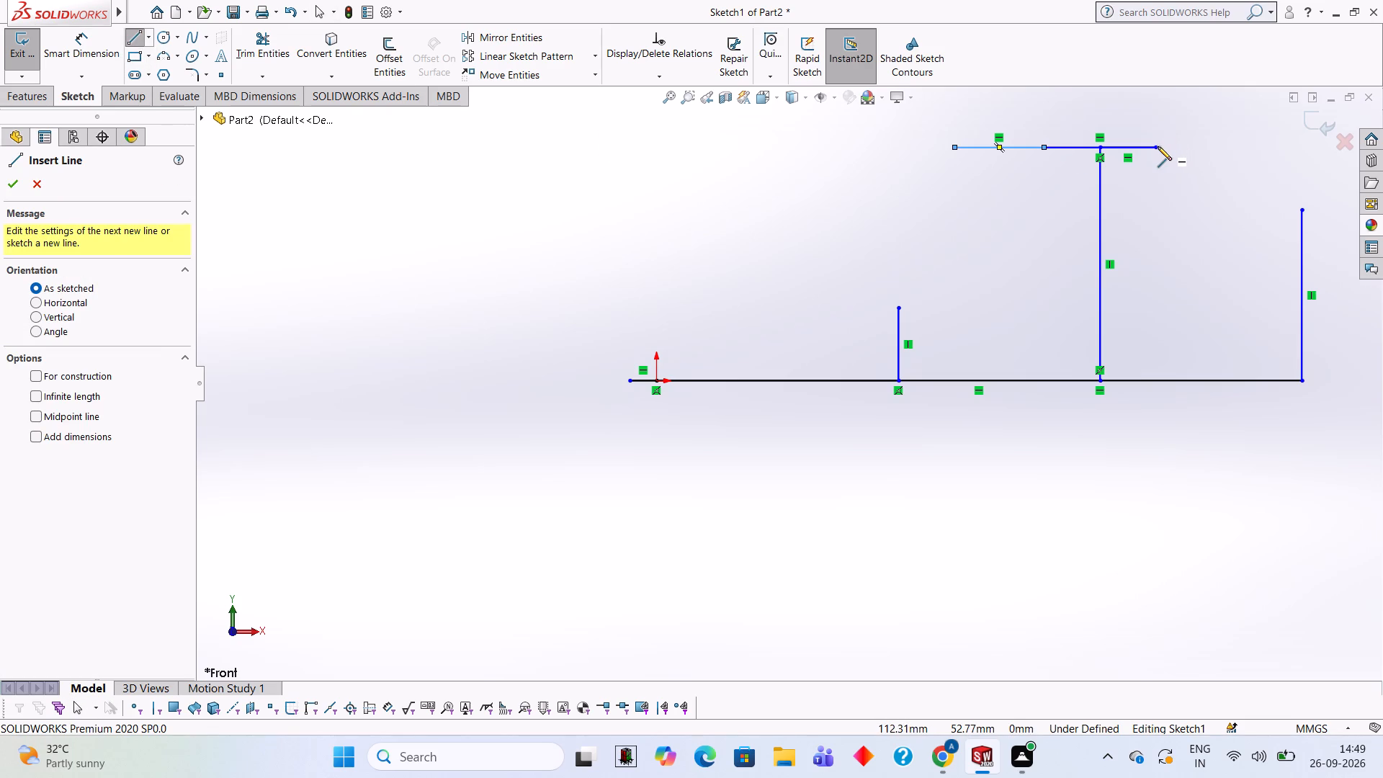
left_click(1154, 146)
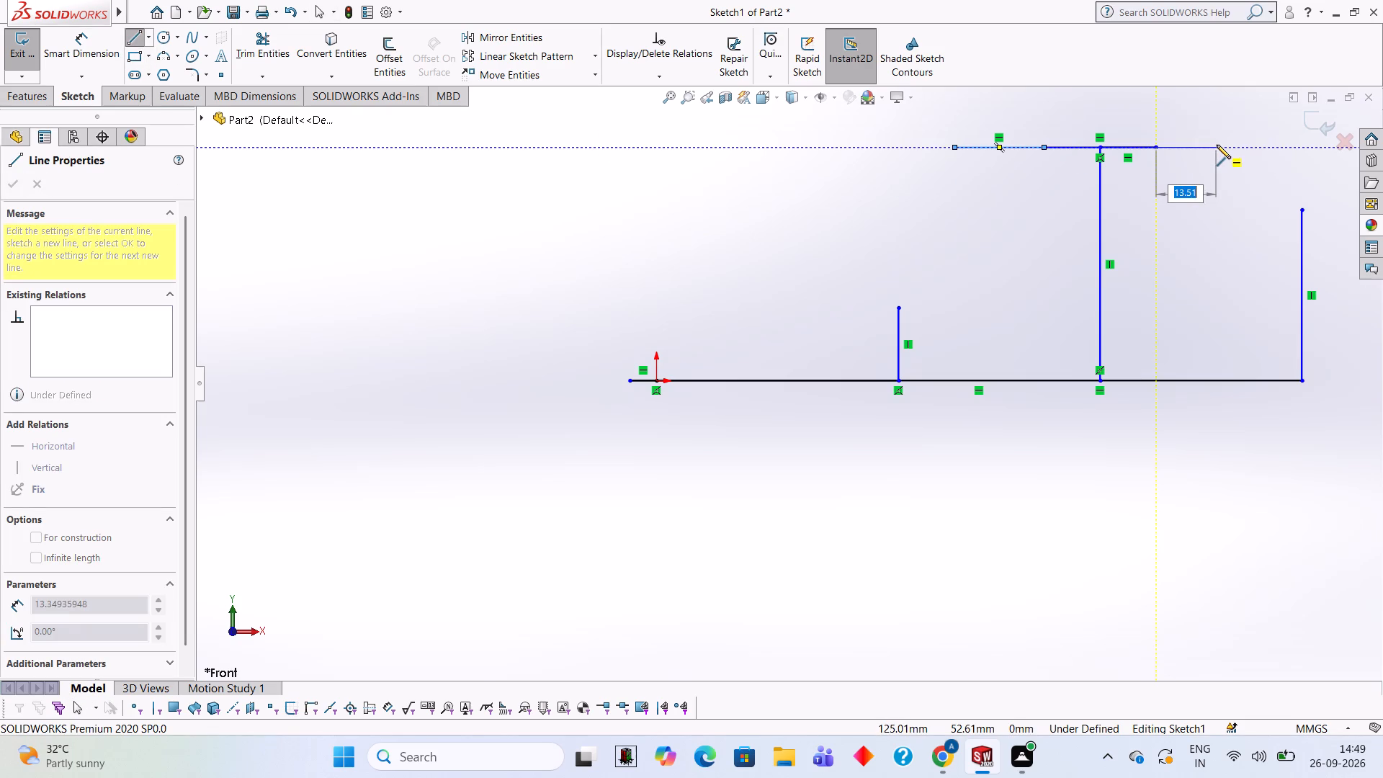
type("20")
key("Return")
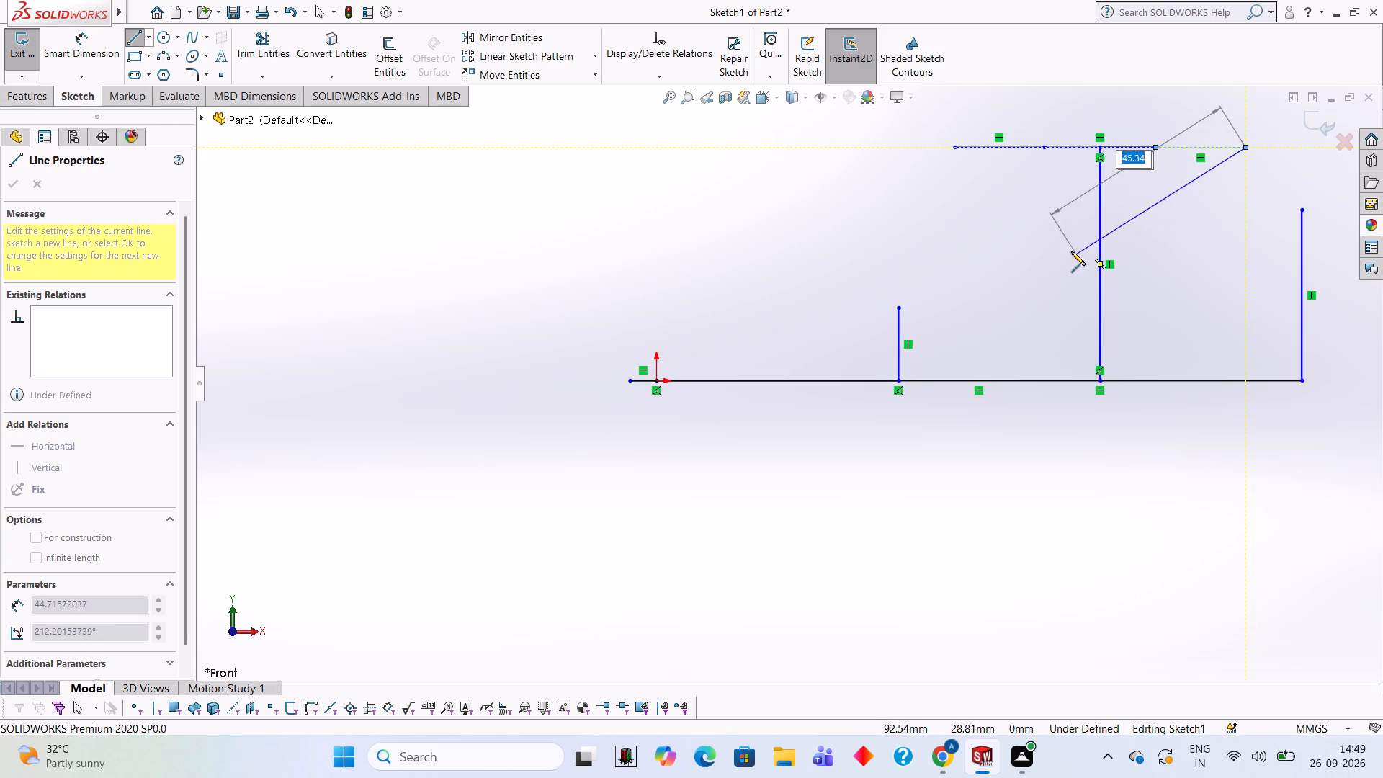
key("Escape")
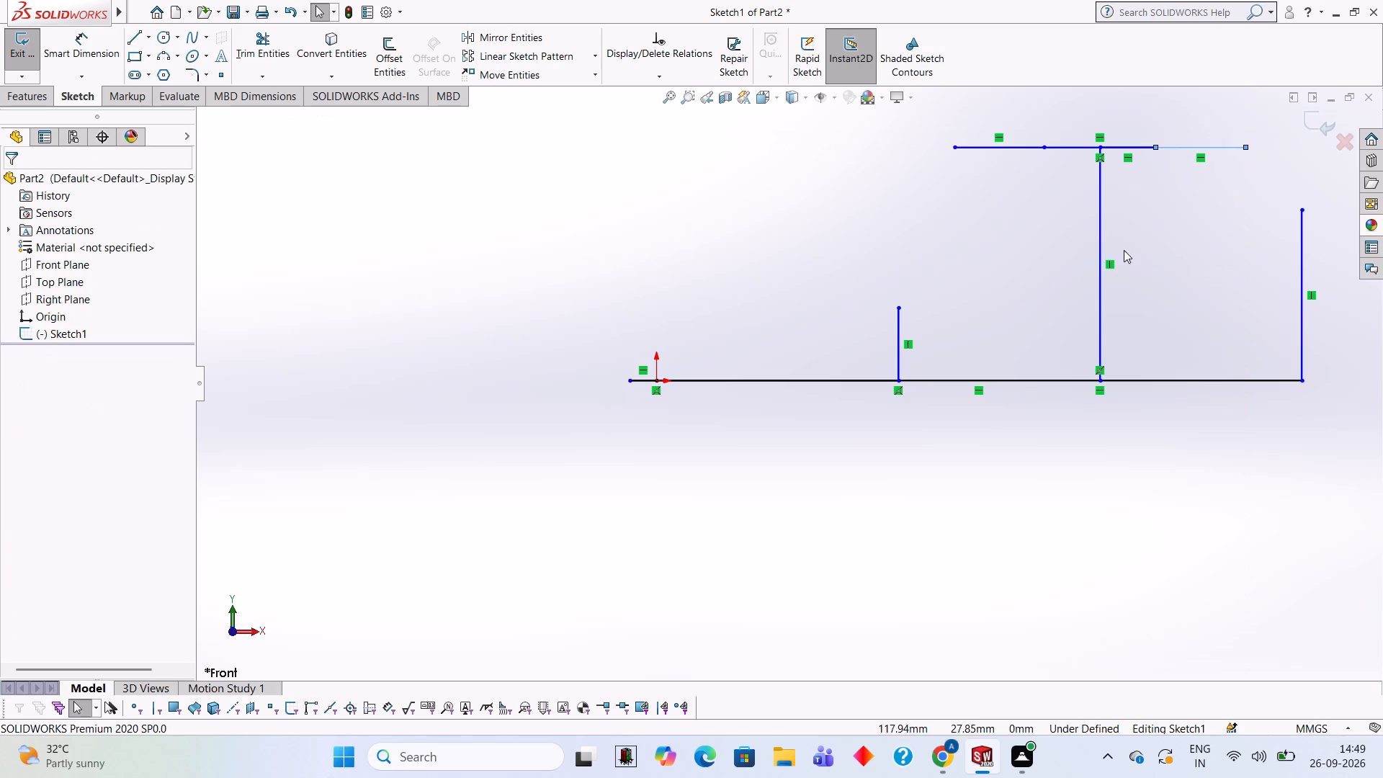
Trim away the short vertical line on the baseline and the tall vertical line at the baseline's far end.
left_click(251, 47)
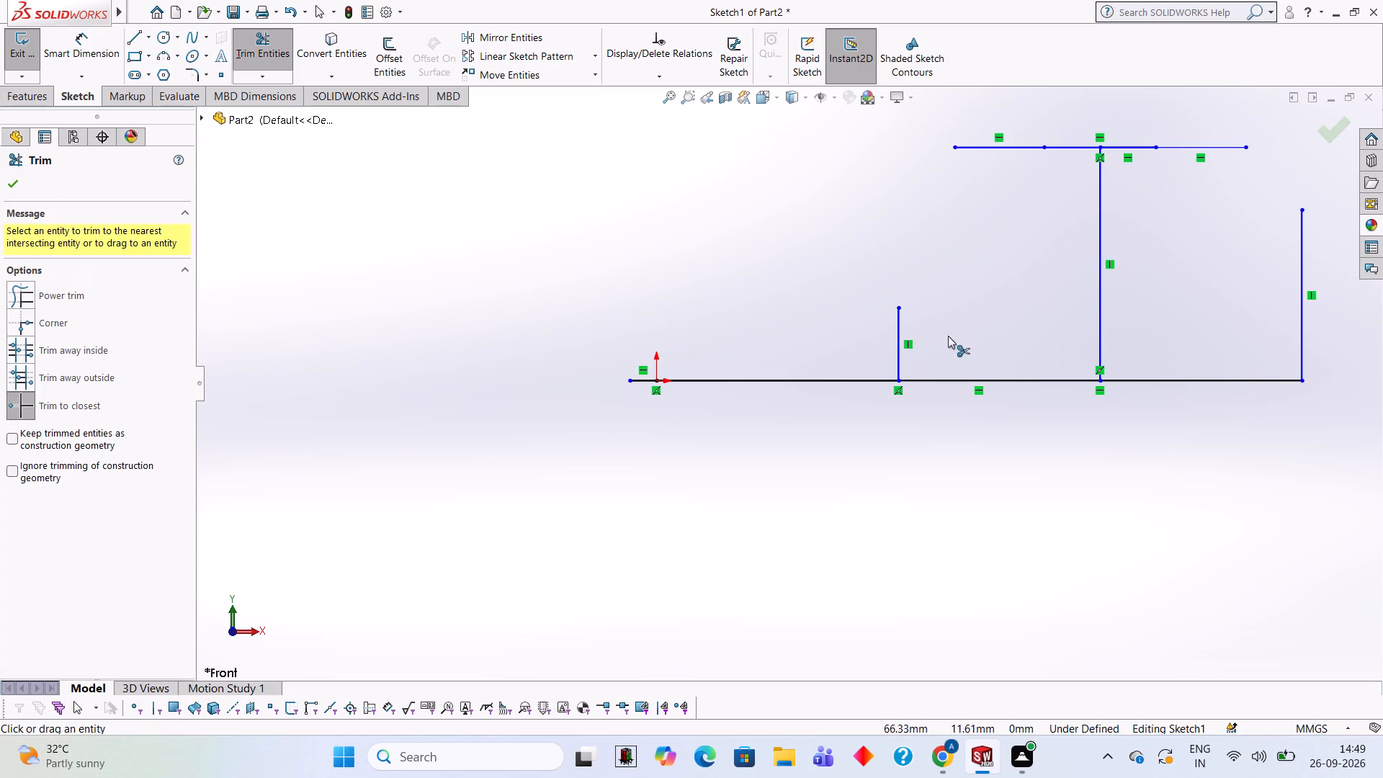
left_click(895, 352)
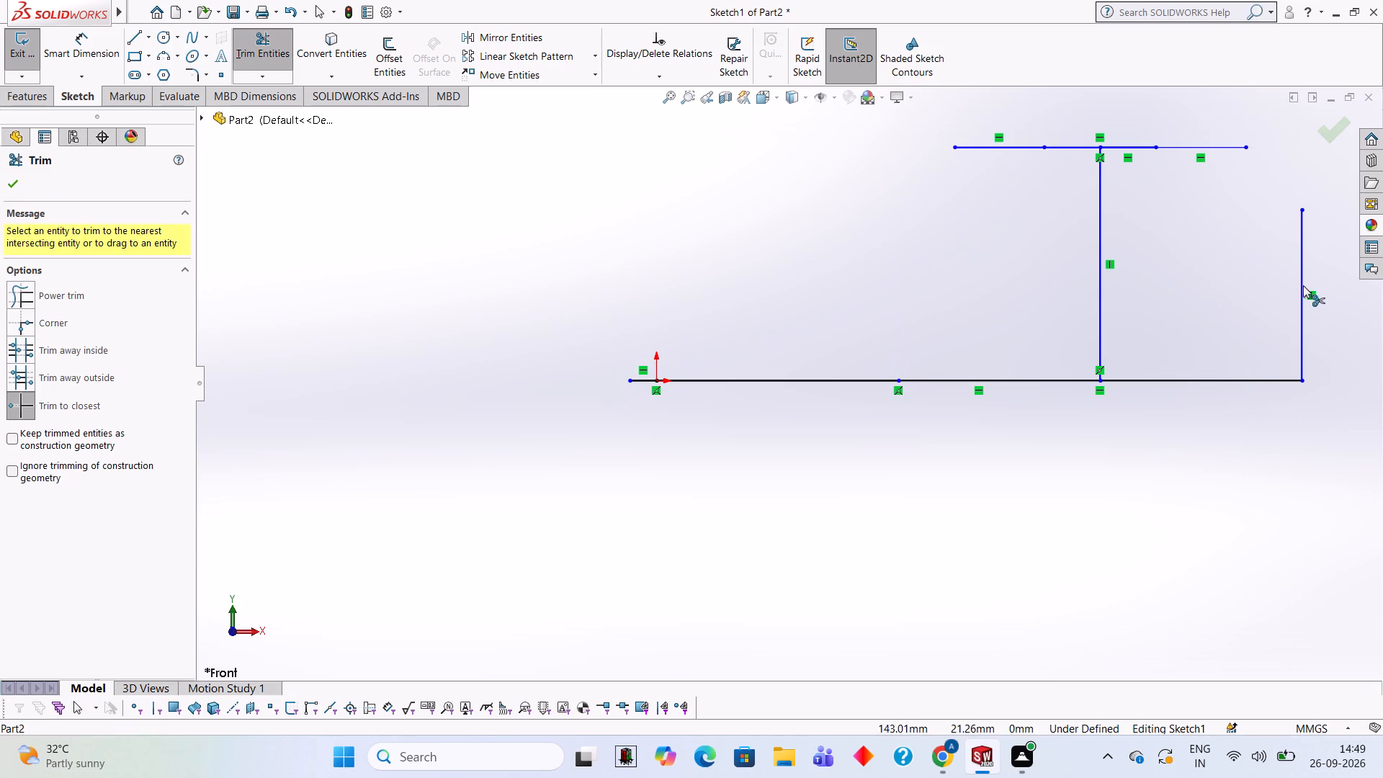
left_click(1304, 280)
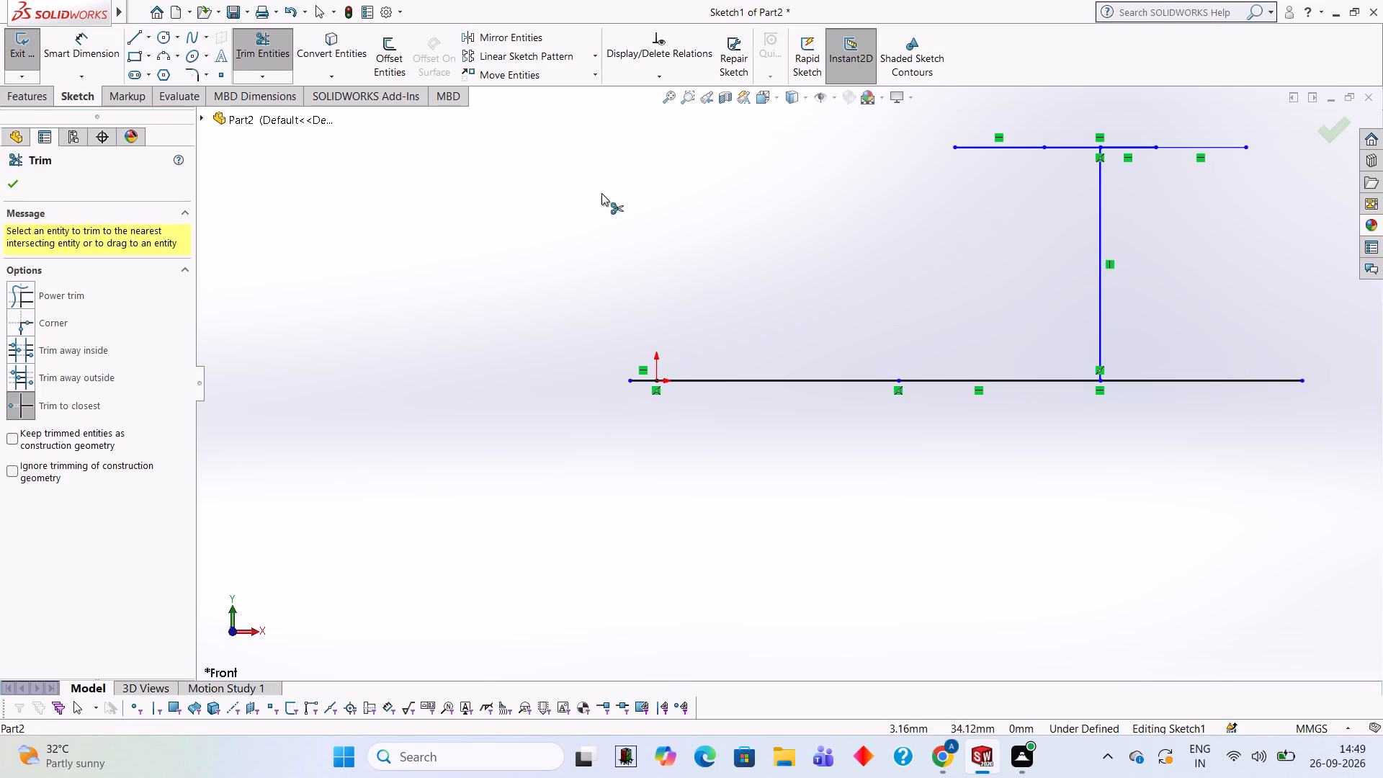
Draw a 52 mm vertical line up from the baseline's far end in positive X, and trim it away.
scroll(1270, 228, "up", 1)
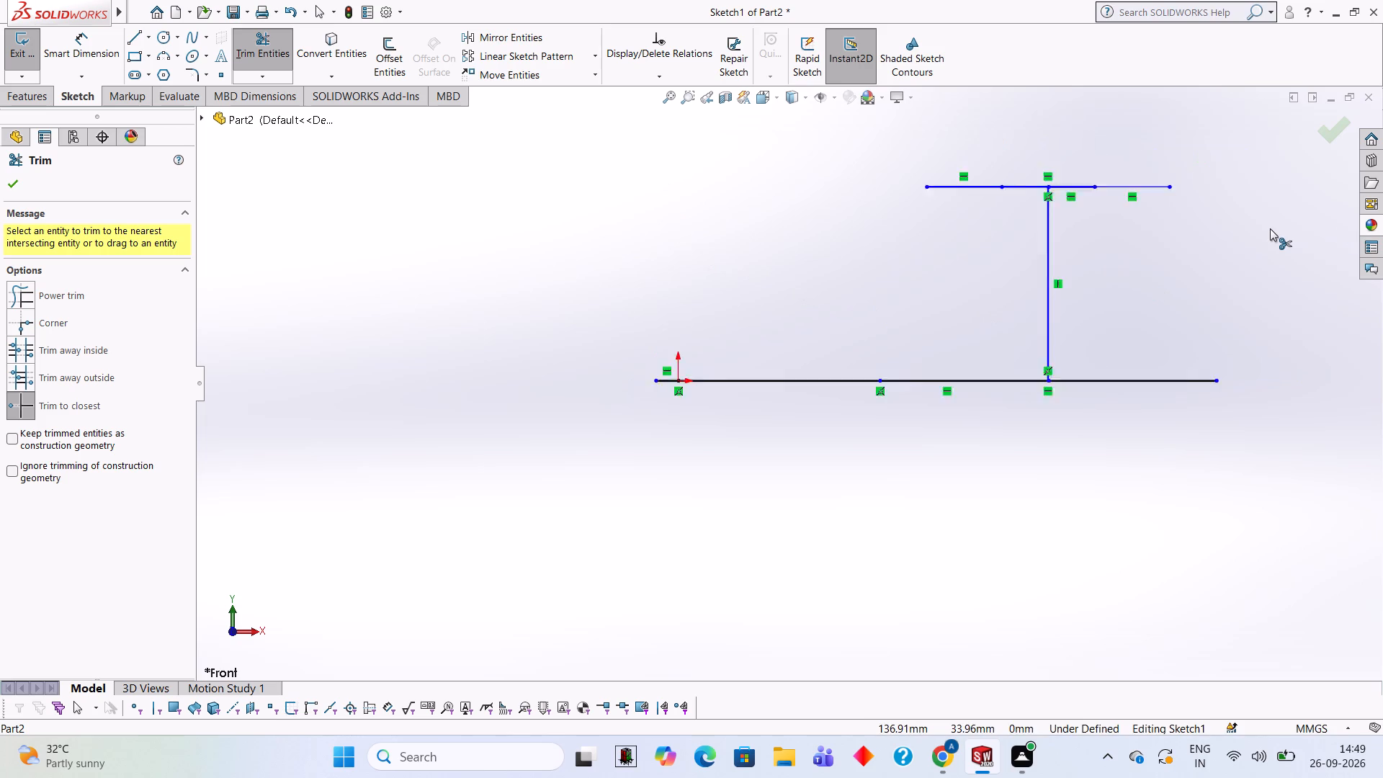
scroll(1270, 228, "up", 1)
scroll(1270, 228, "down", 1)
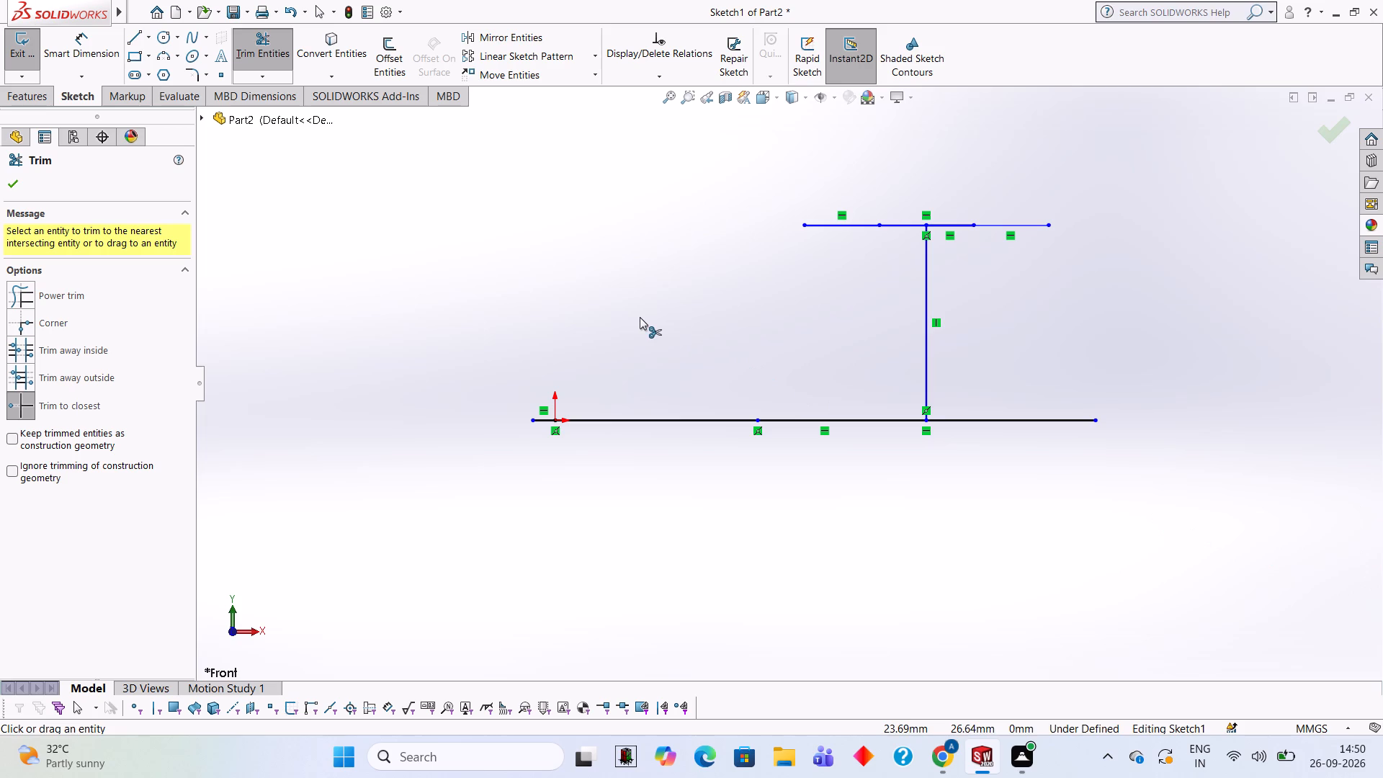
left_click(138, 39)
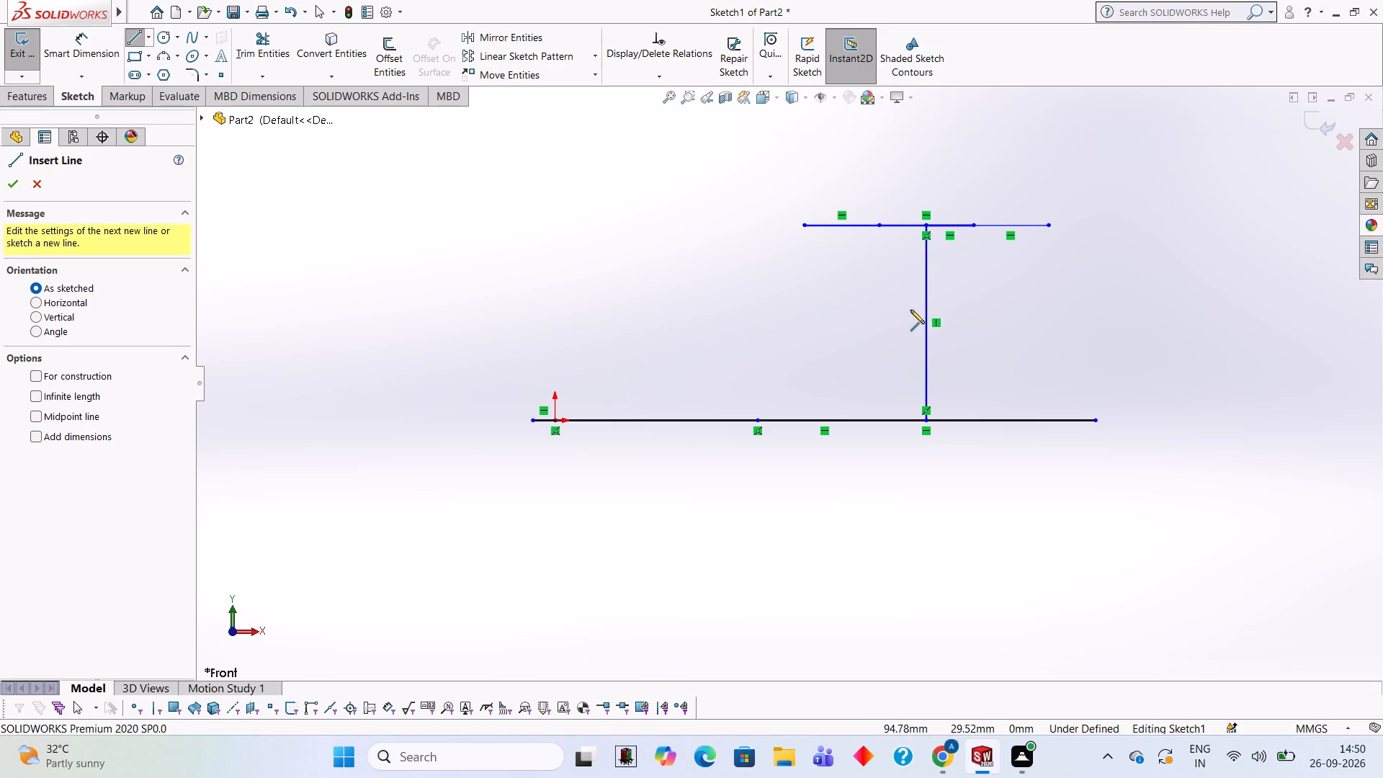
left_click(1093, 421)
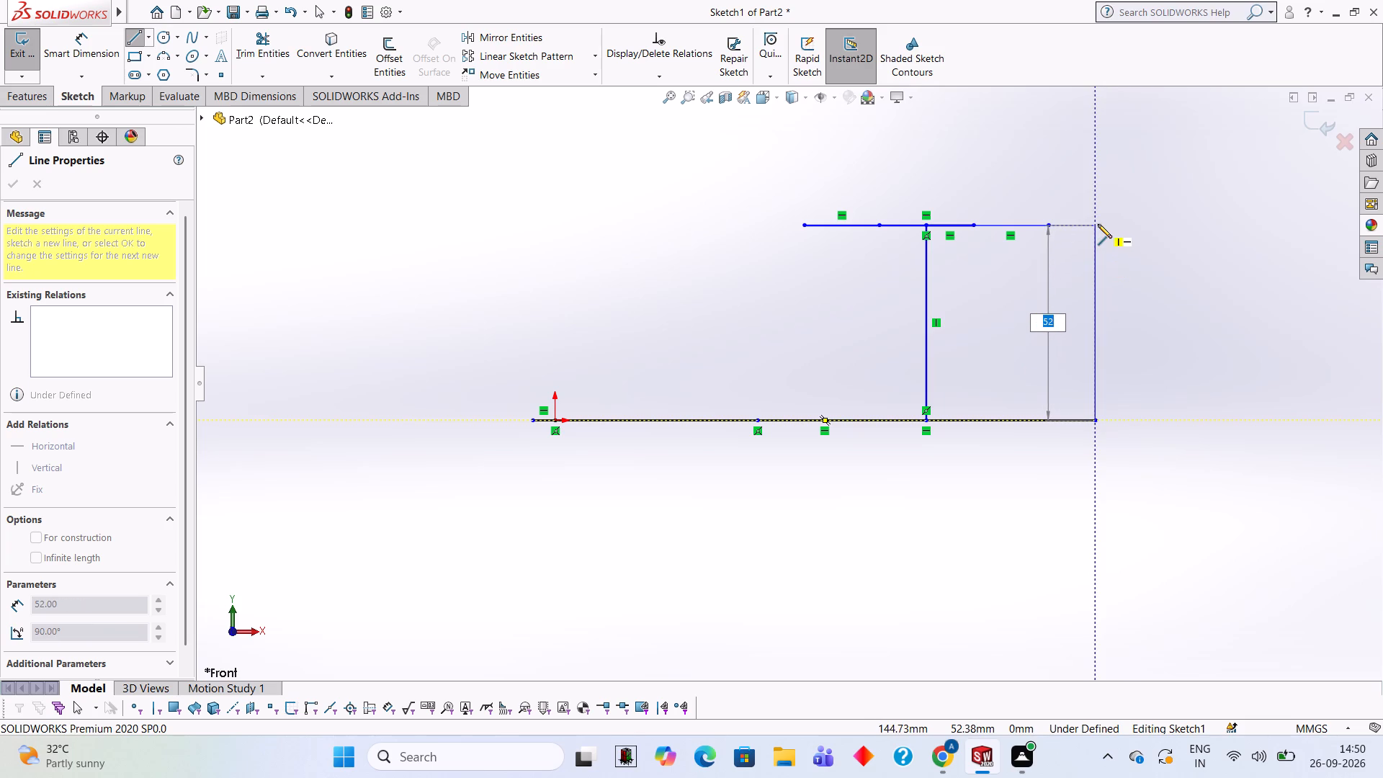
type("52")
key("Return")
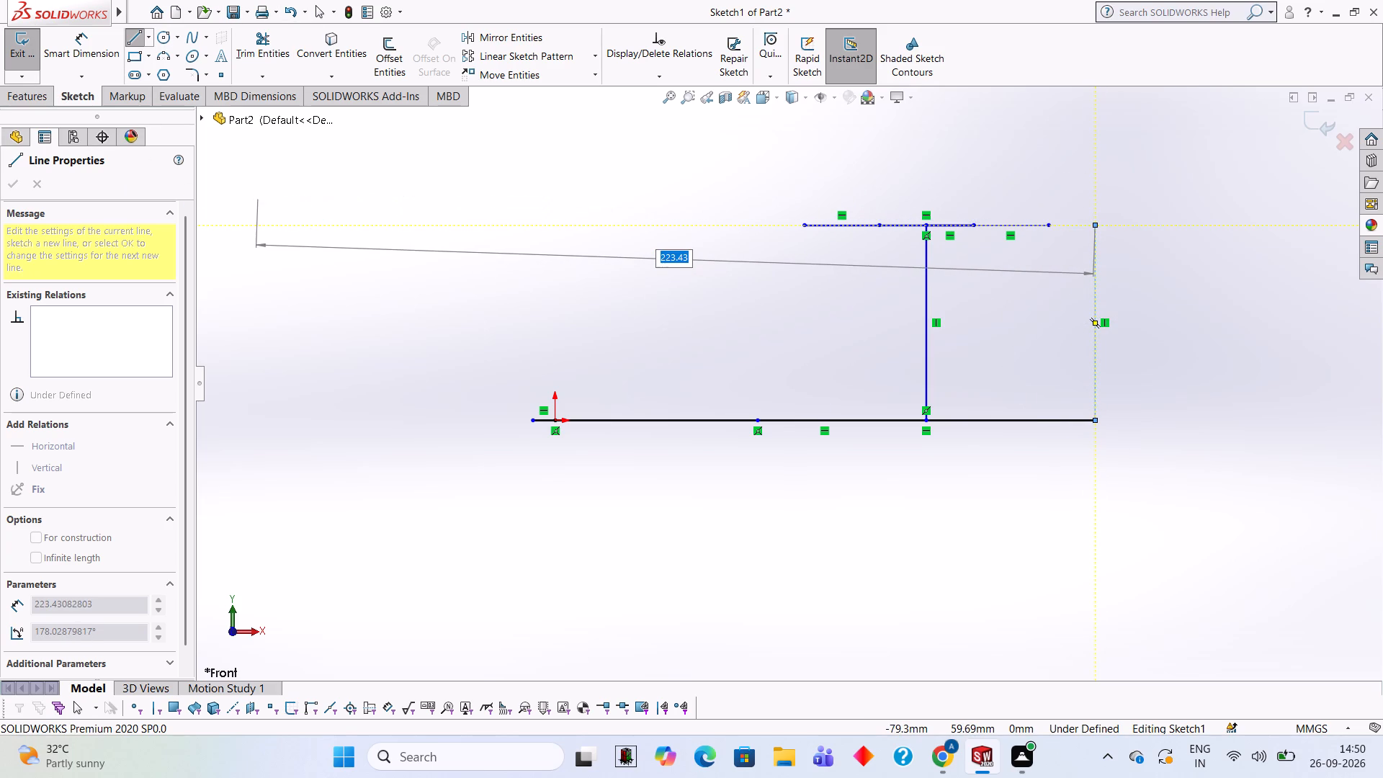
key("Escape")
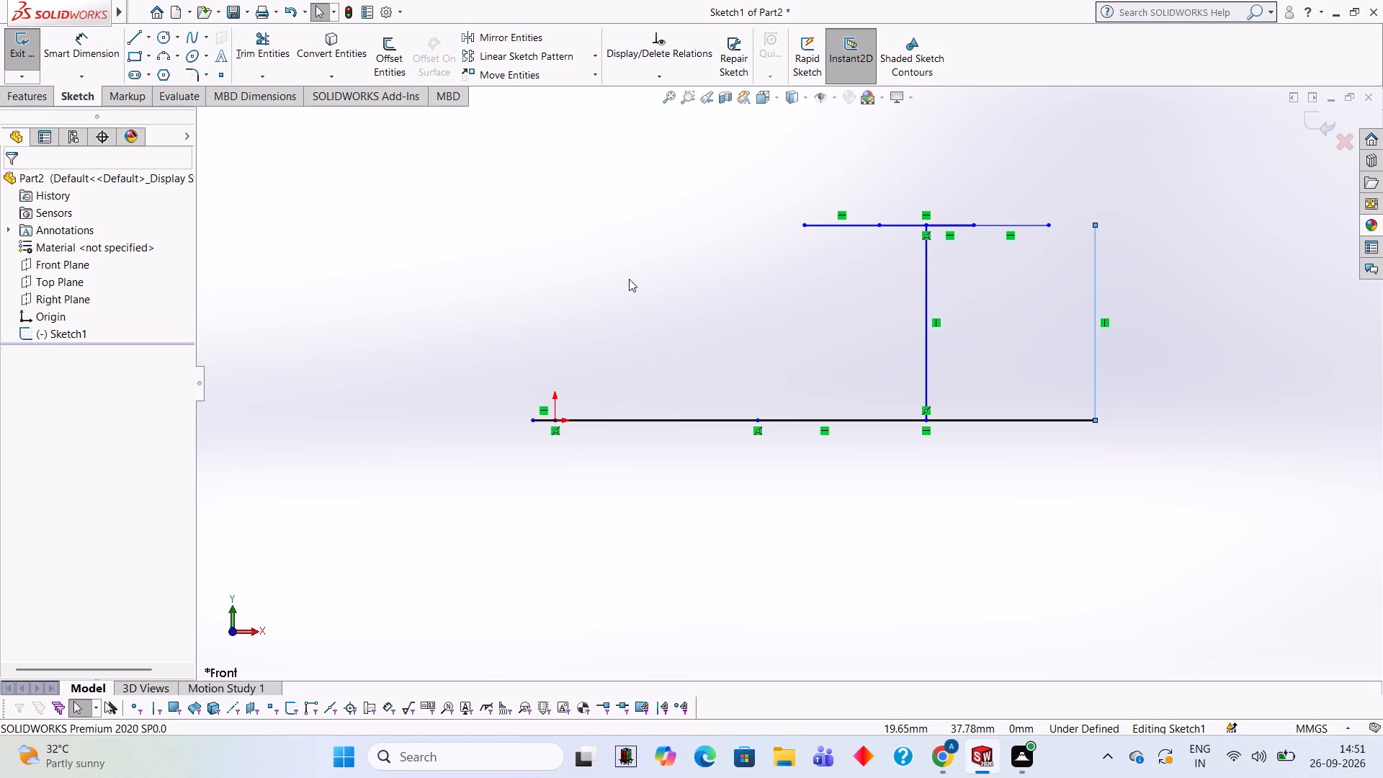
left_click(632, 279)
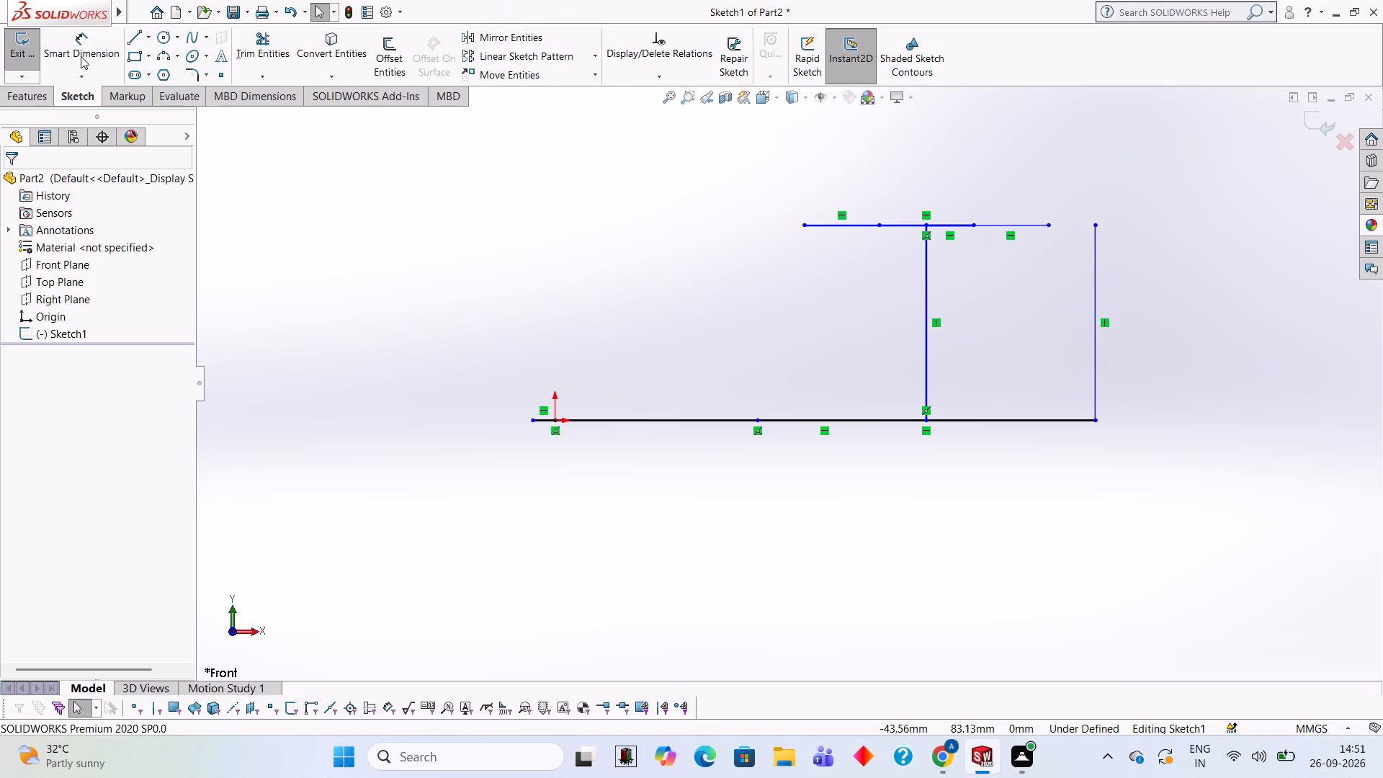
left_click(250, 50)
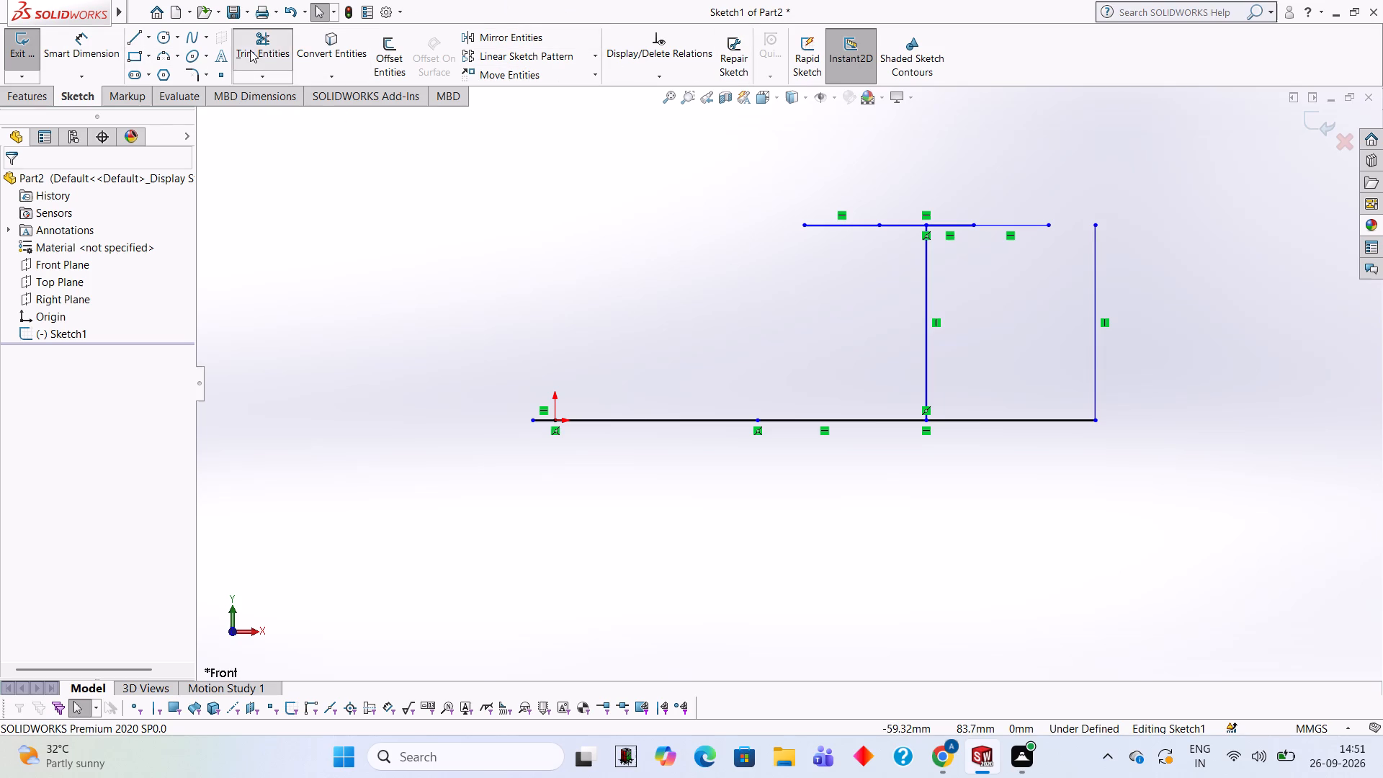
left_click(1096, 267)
Draw connected vertical segments of 14, 16 and 22 mm from the top line's level down to the baseline's far end in positive X.
left_click(138, 45)
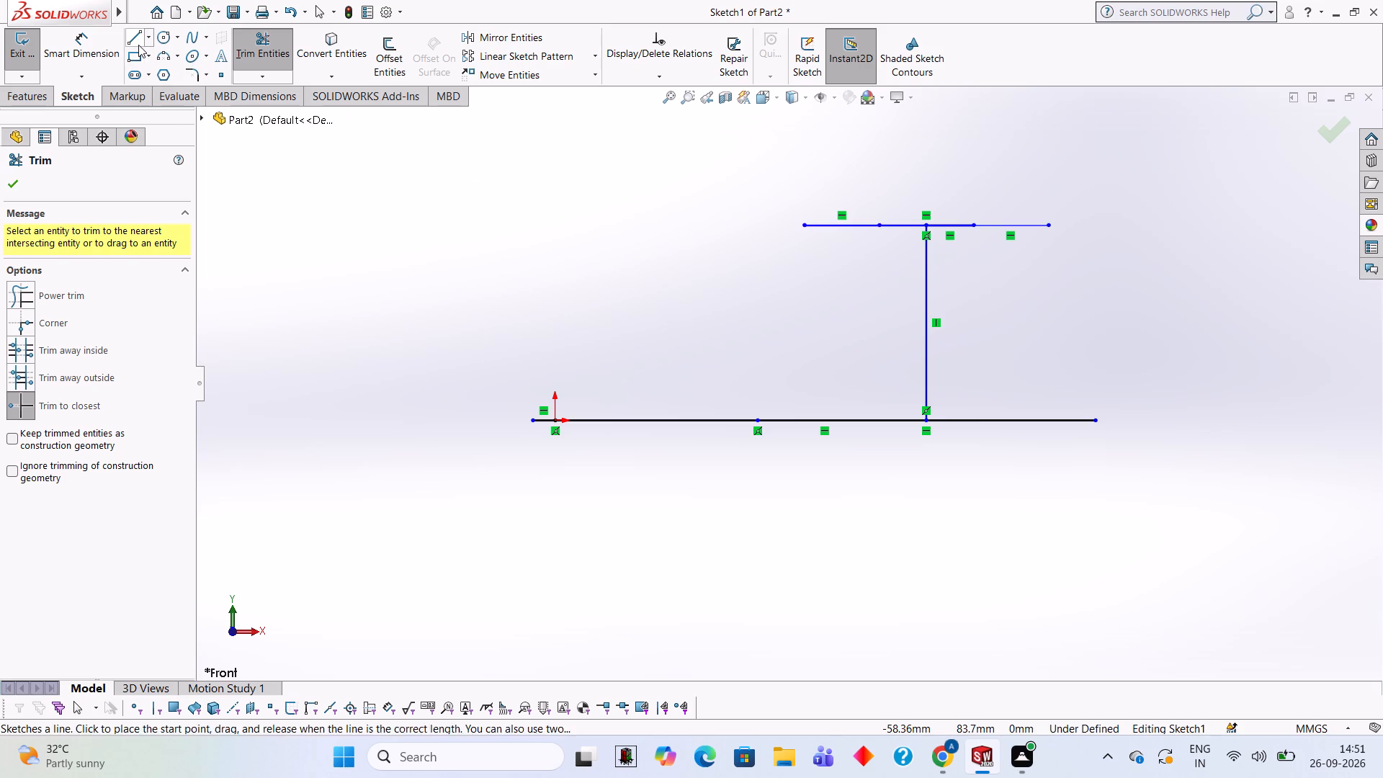
left_click(1096, 225)
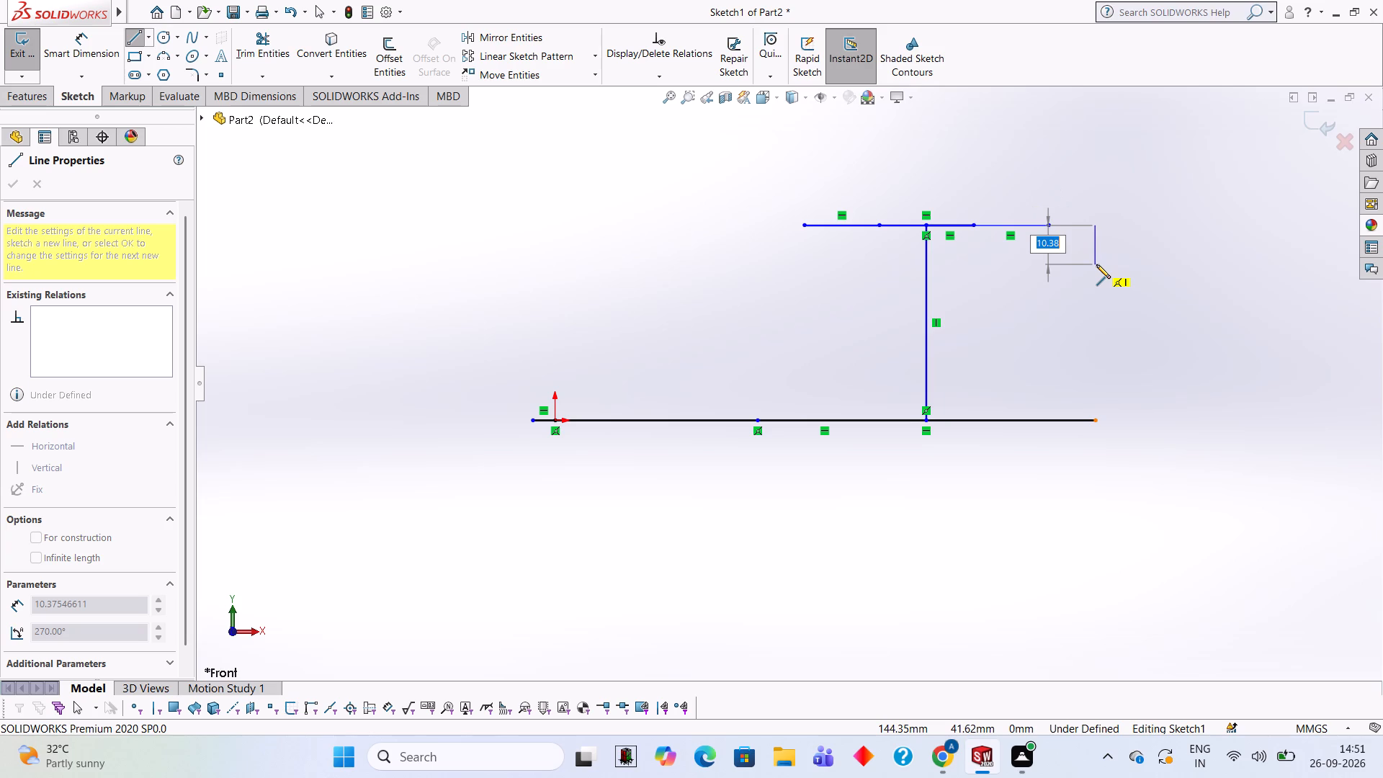
type("14")
key("Return")
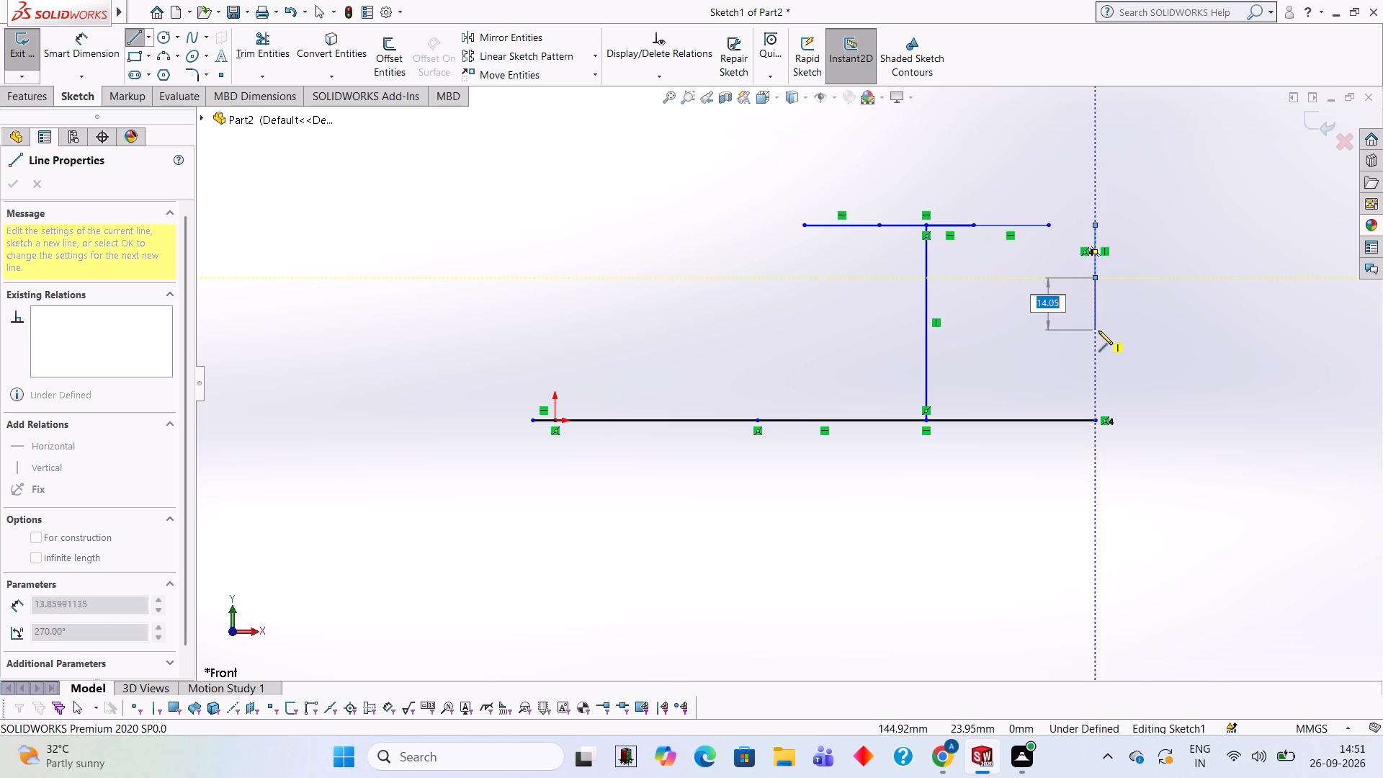
type("16")
key("Return")
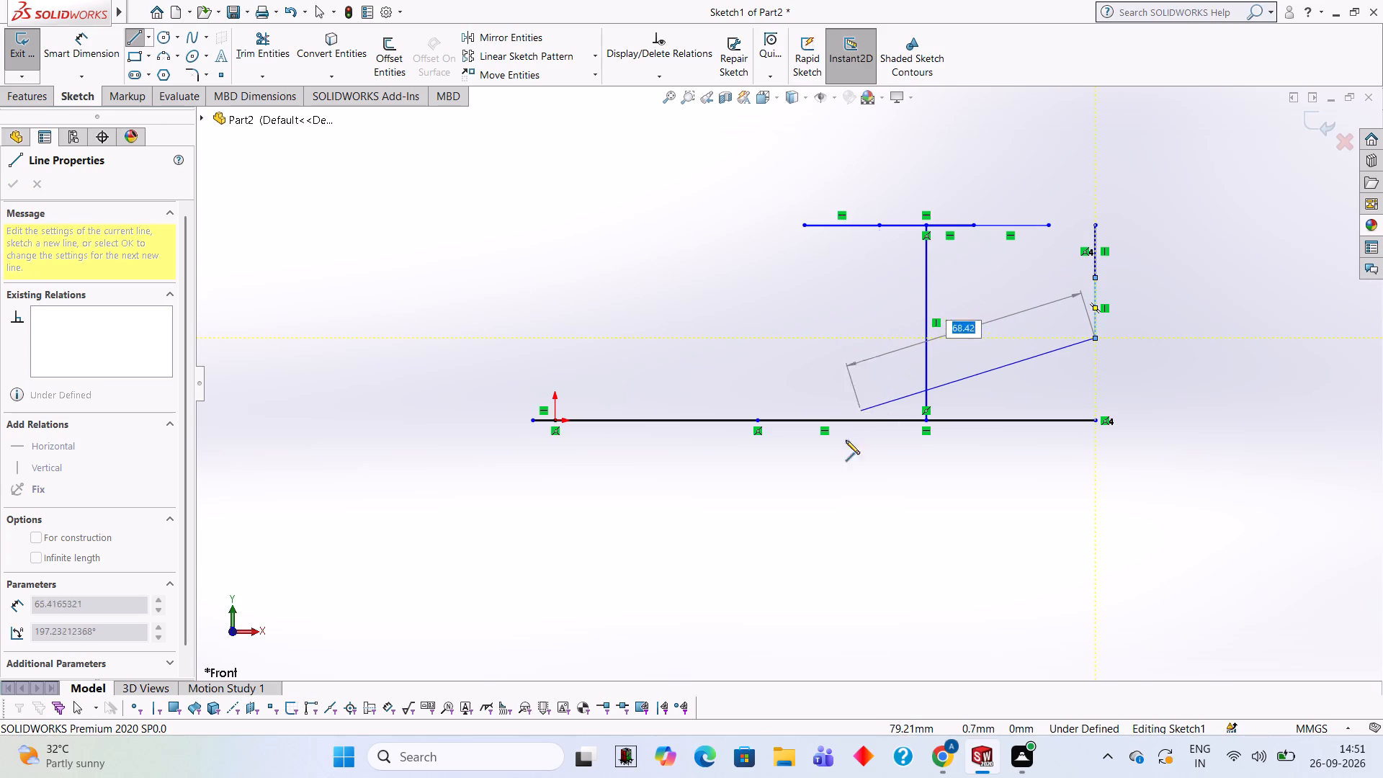
left_click(1092, 417)
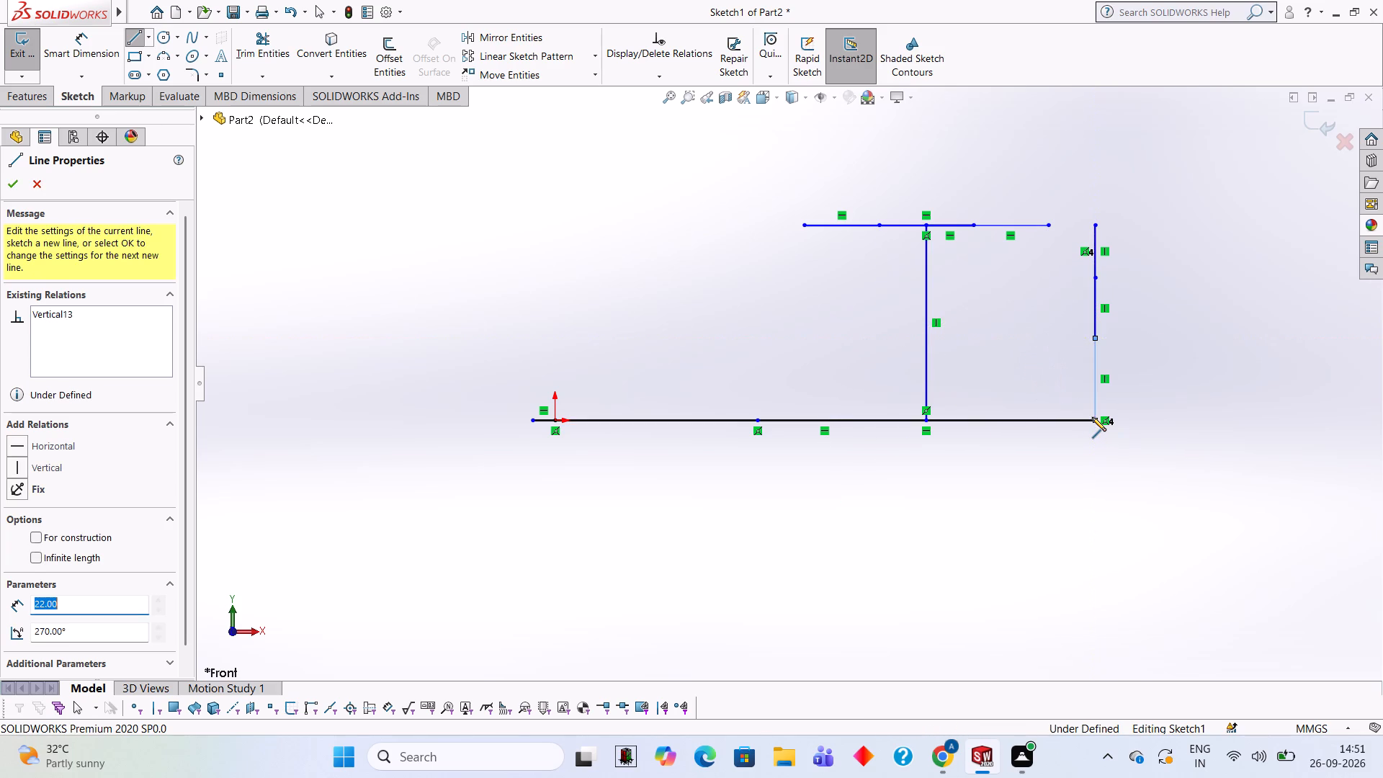
key("Escape")
Trim away the uppermost 14 mm segment above the baseline's far end.
left_click(273, 45)
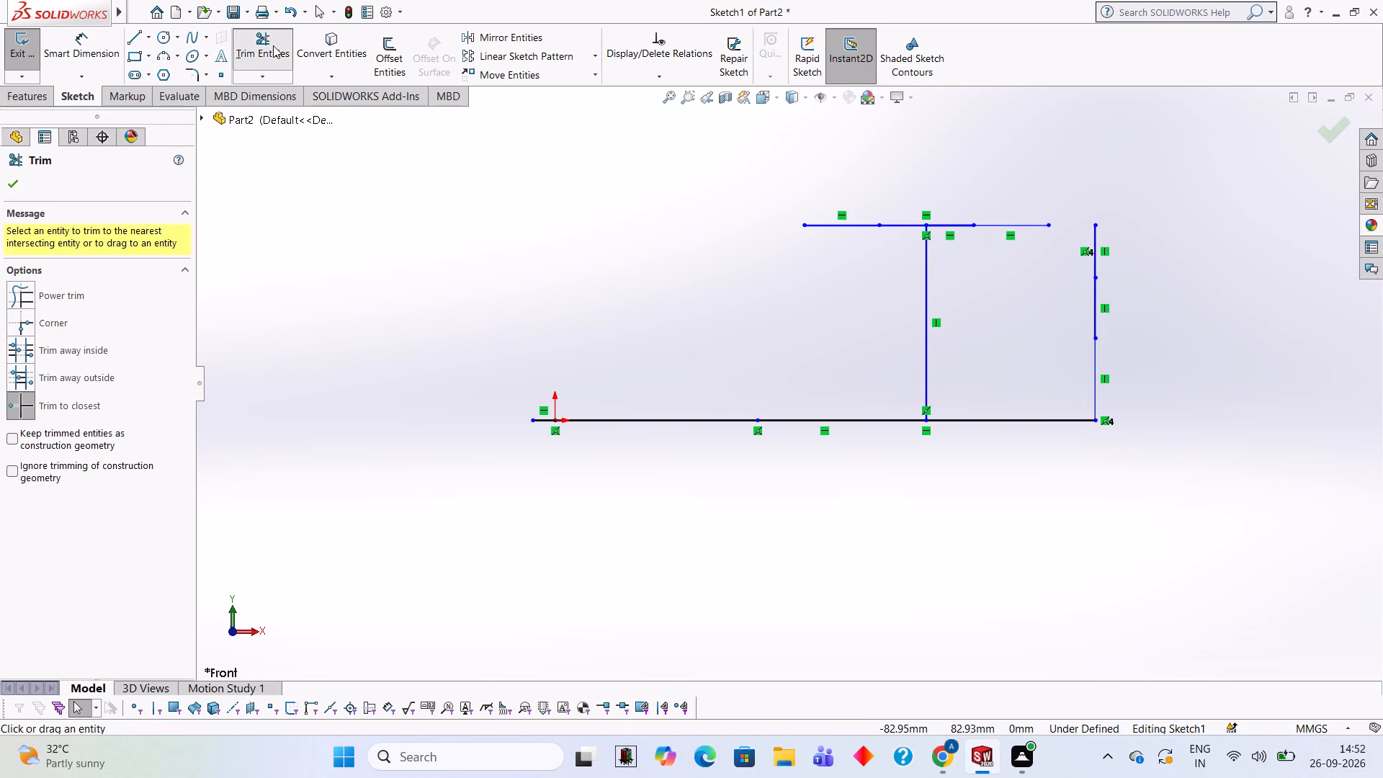
left_click(1093, 234)
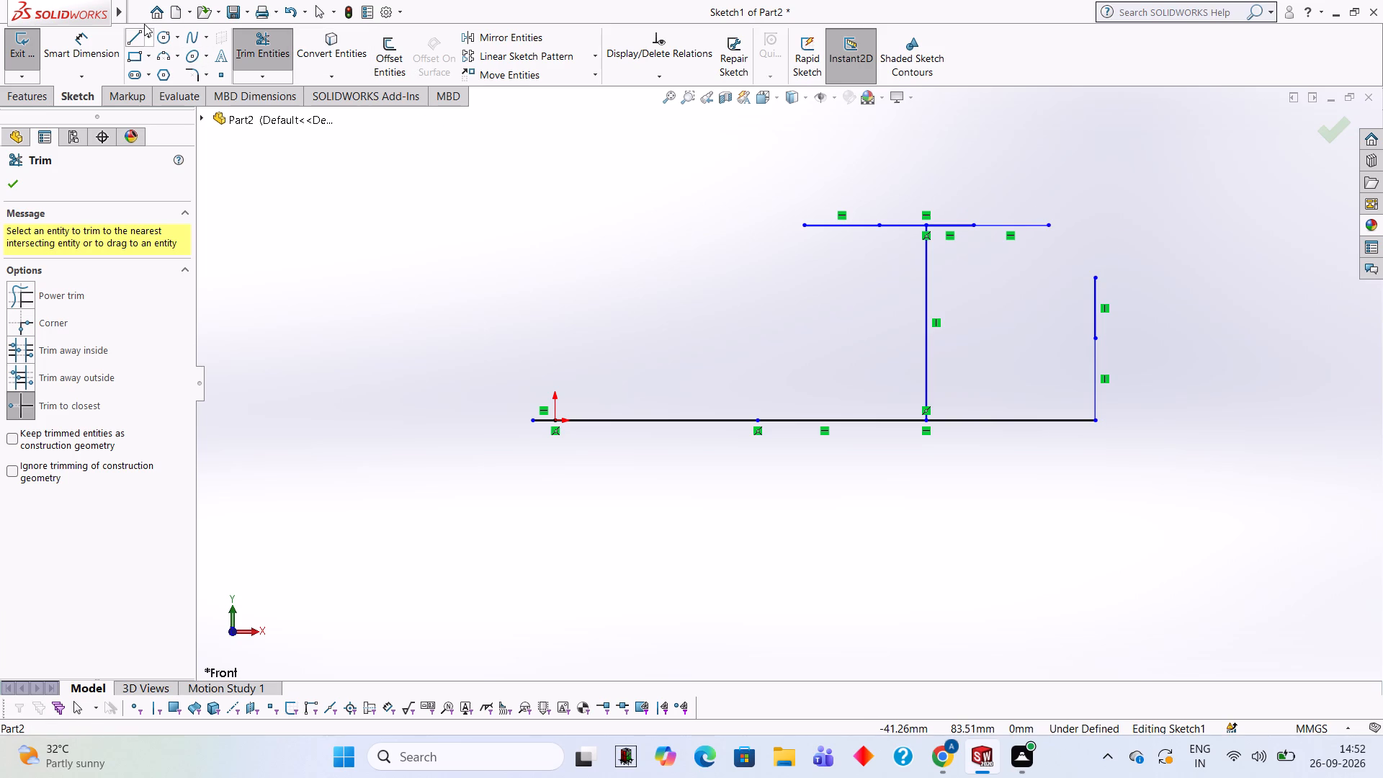
Draw a sloped line about 18.8 mm long from the top line's far end in positive X to the top of the outer vertical segments.
left_click(133, 38)
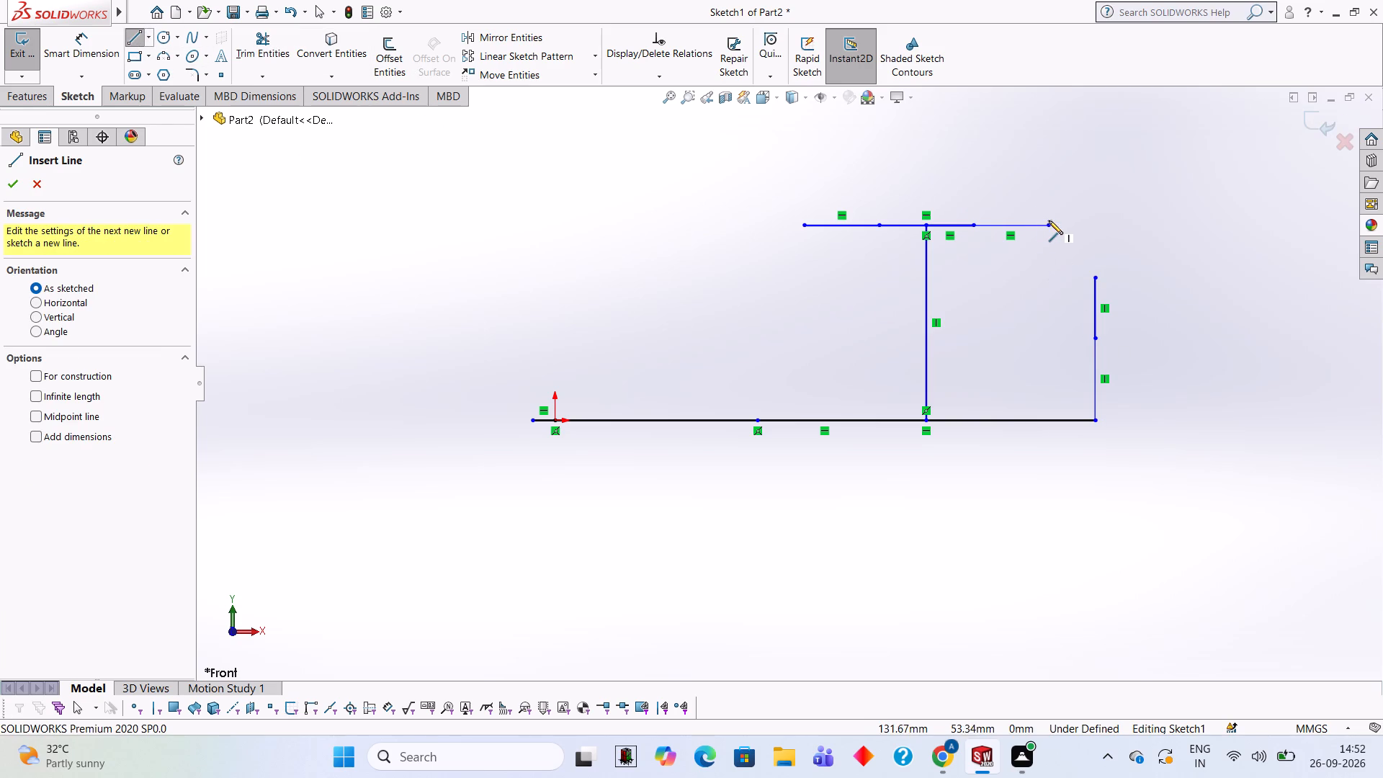
left_click(1047, 224)
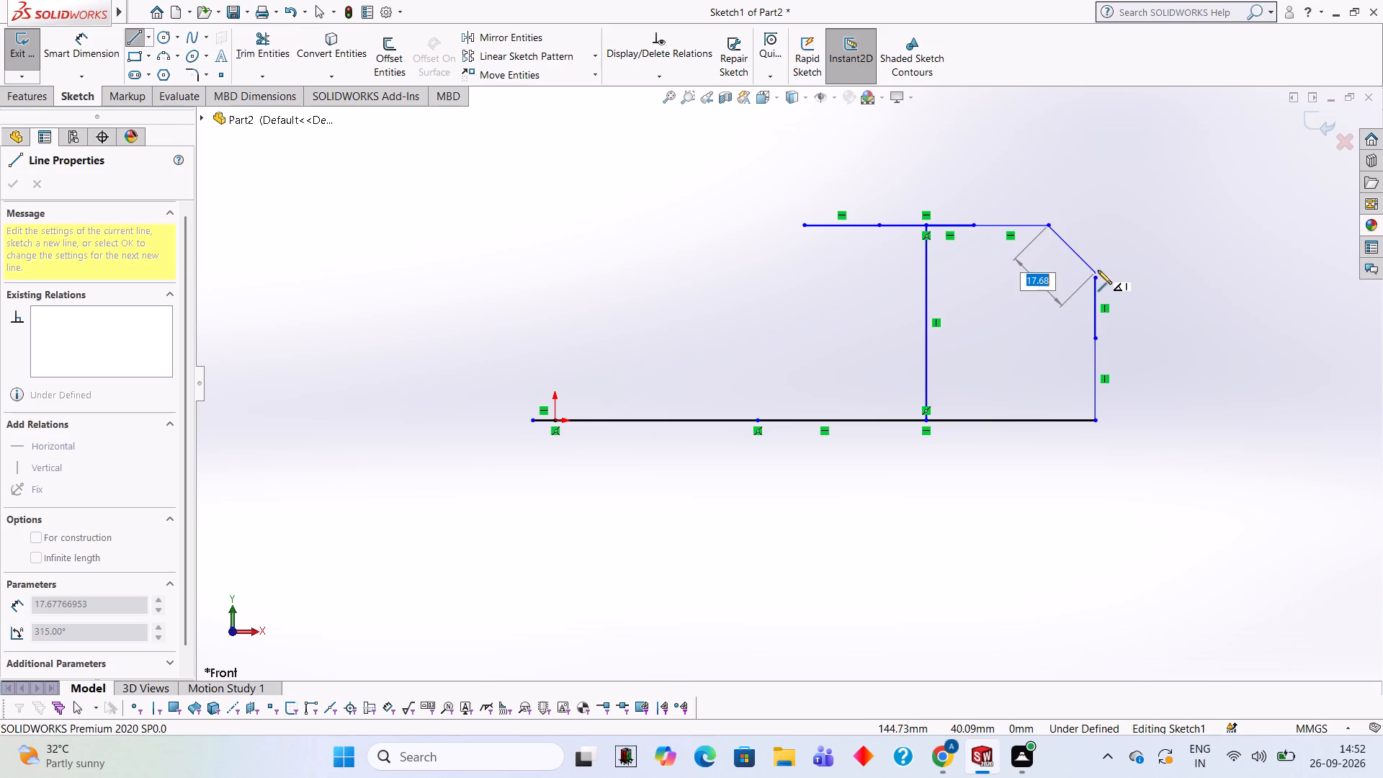
left_click(1094, 275)
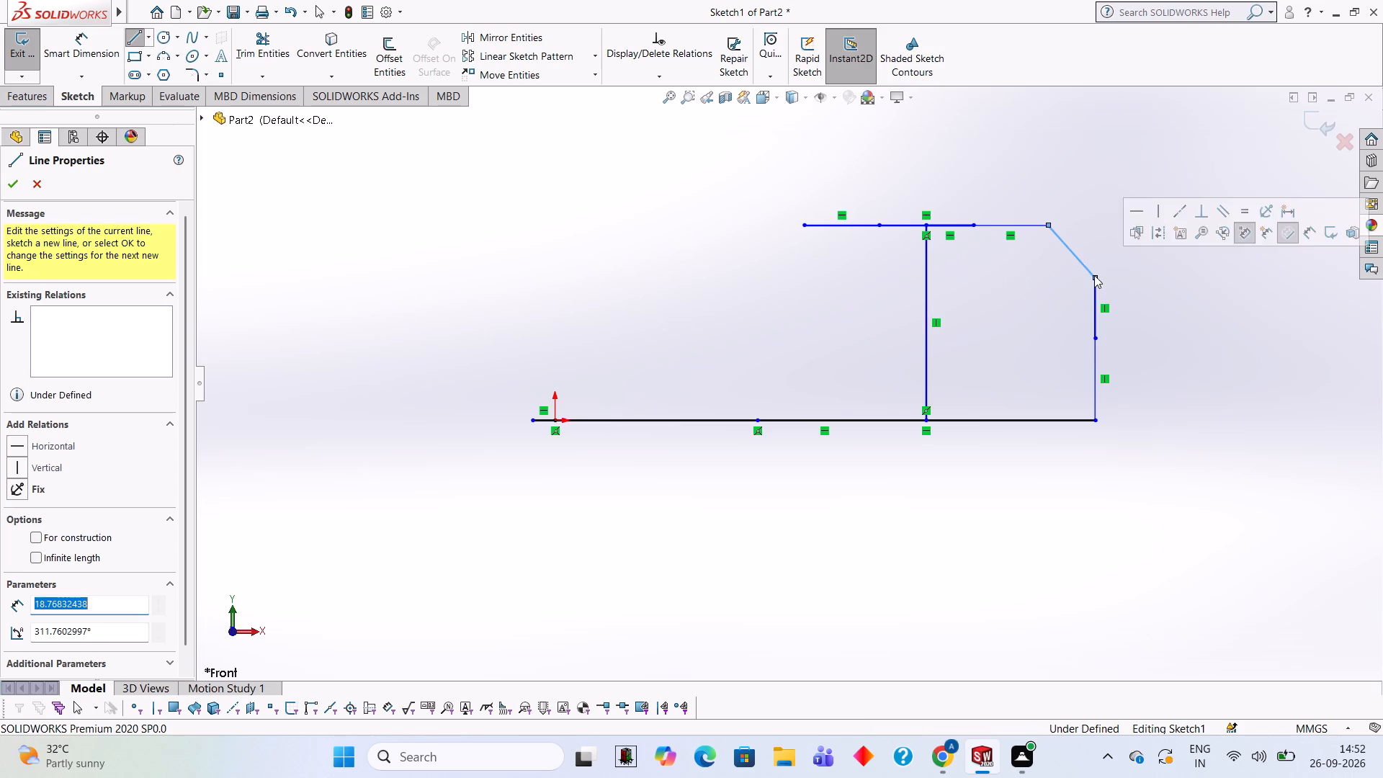
key("Escape")
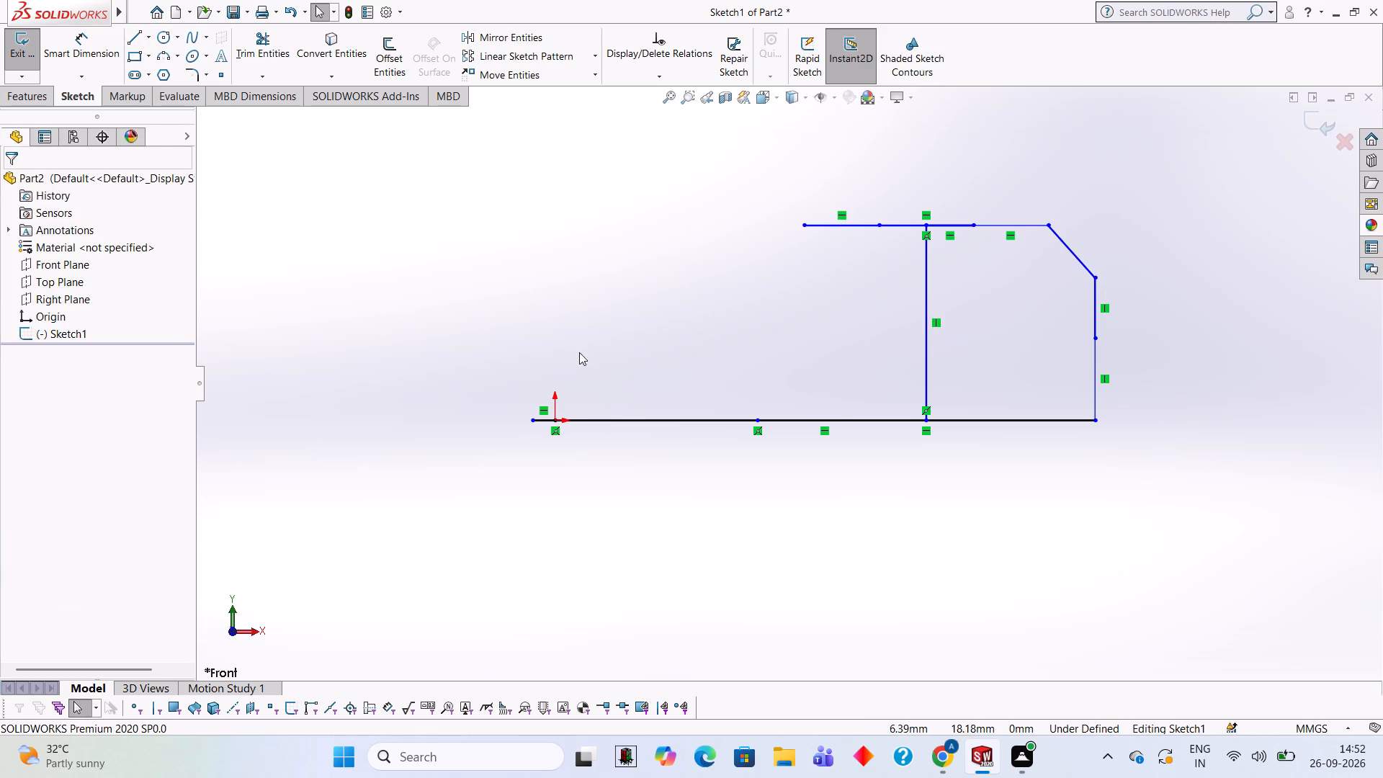
Measure the height from the baseline's far end in positive X up to the sloped line's lower endpoint.
left_click(108, 68)
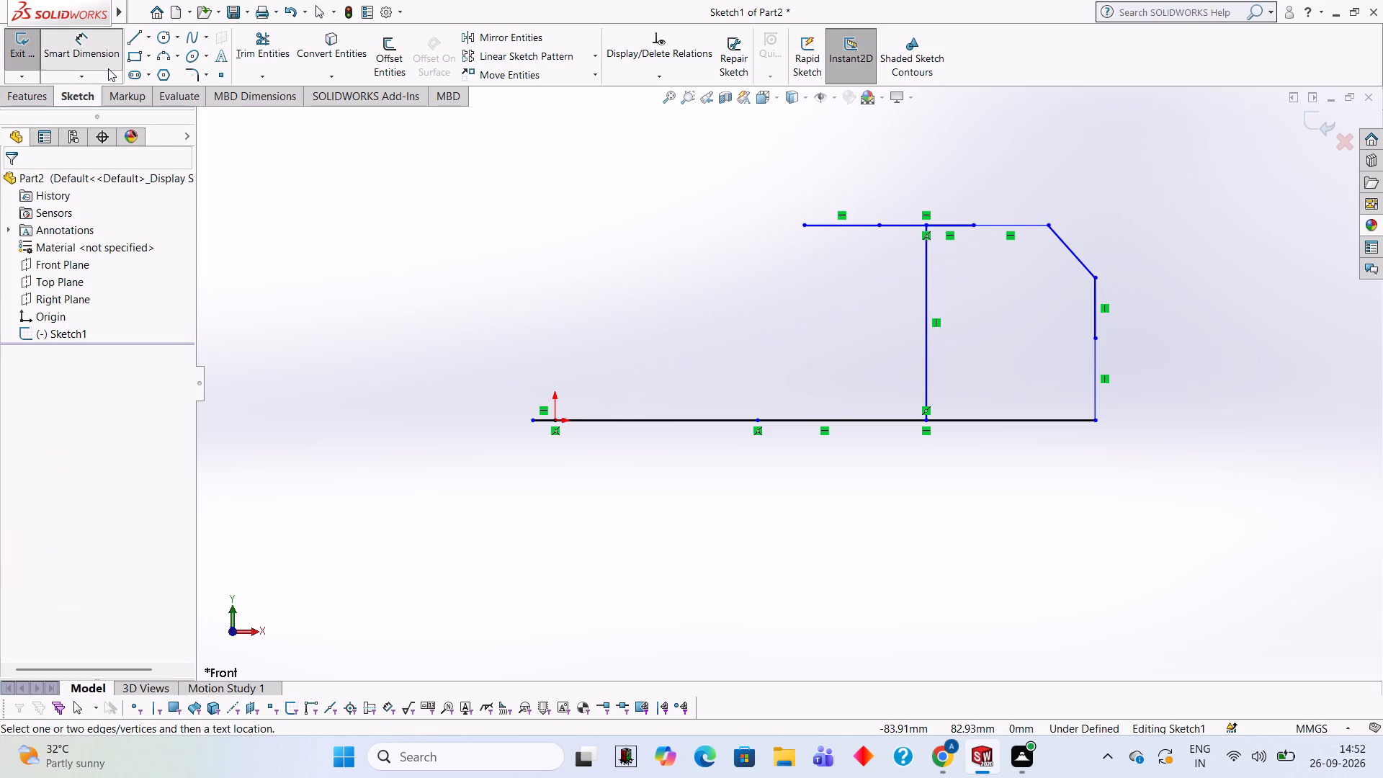
left_click(1096, 278)
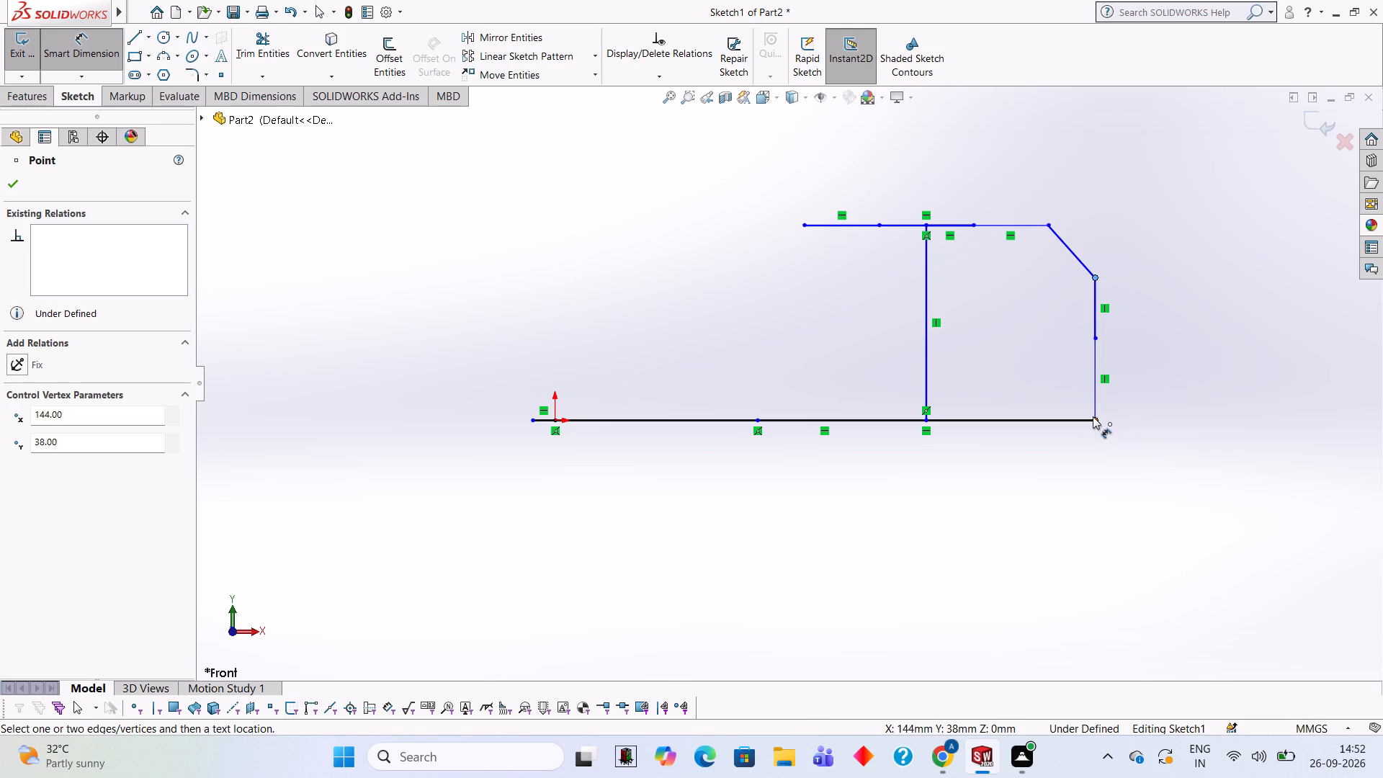
left_click(1093, 416)
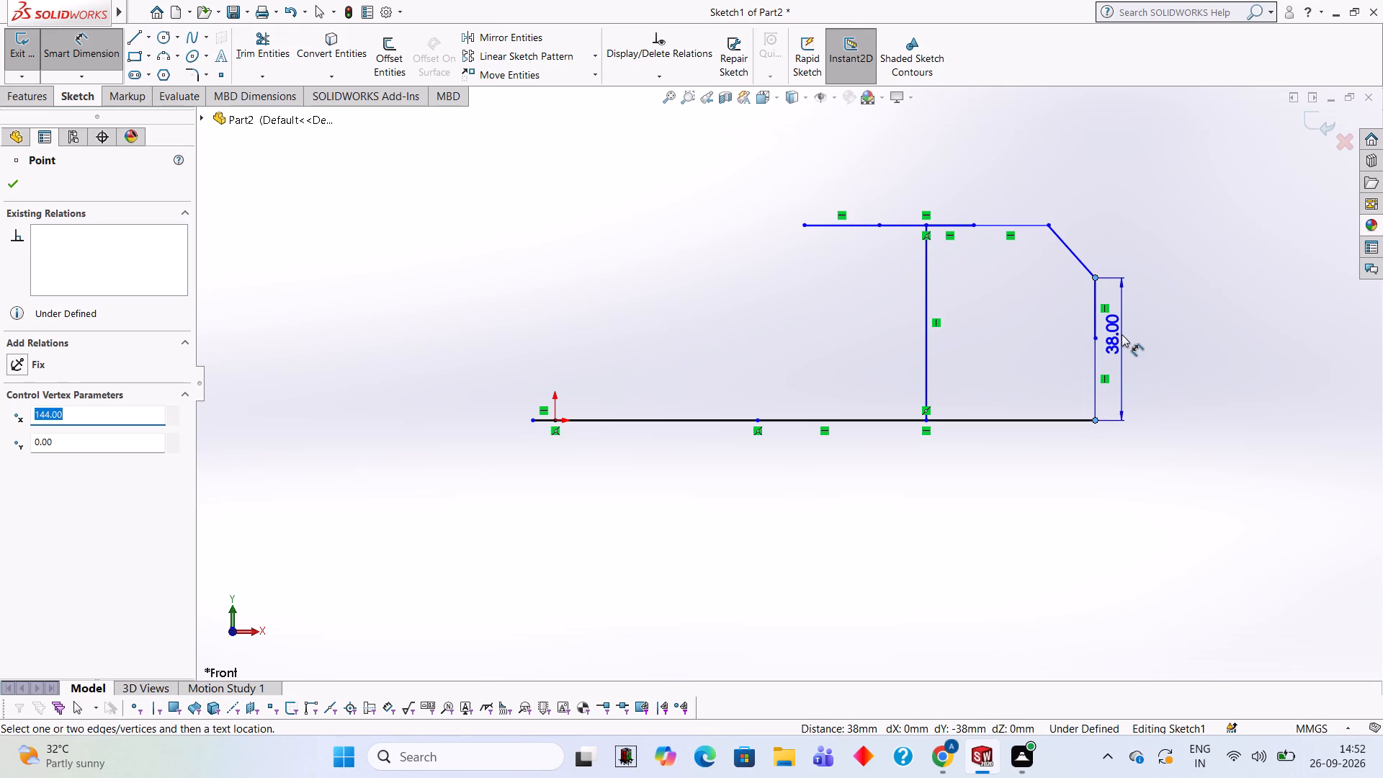
key("Escape")
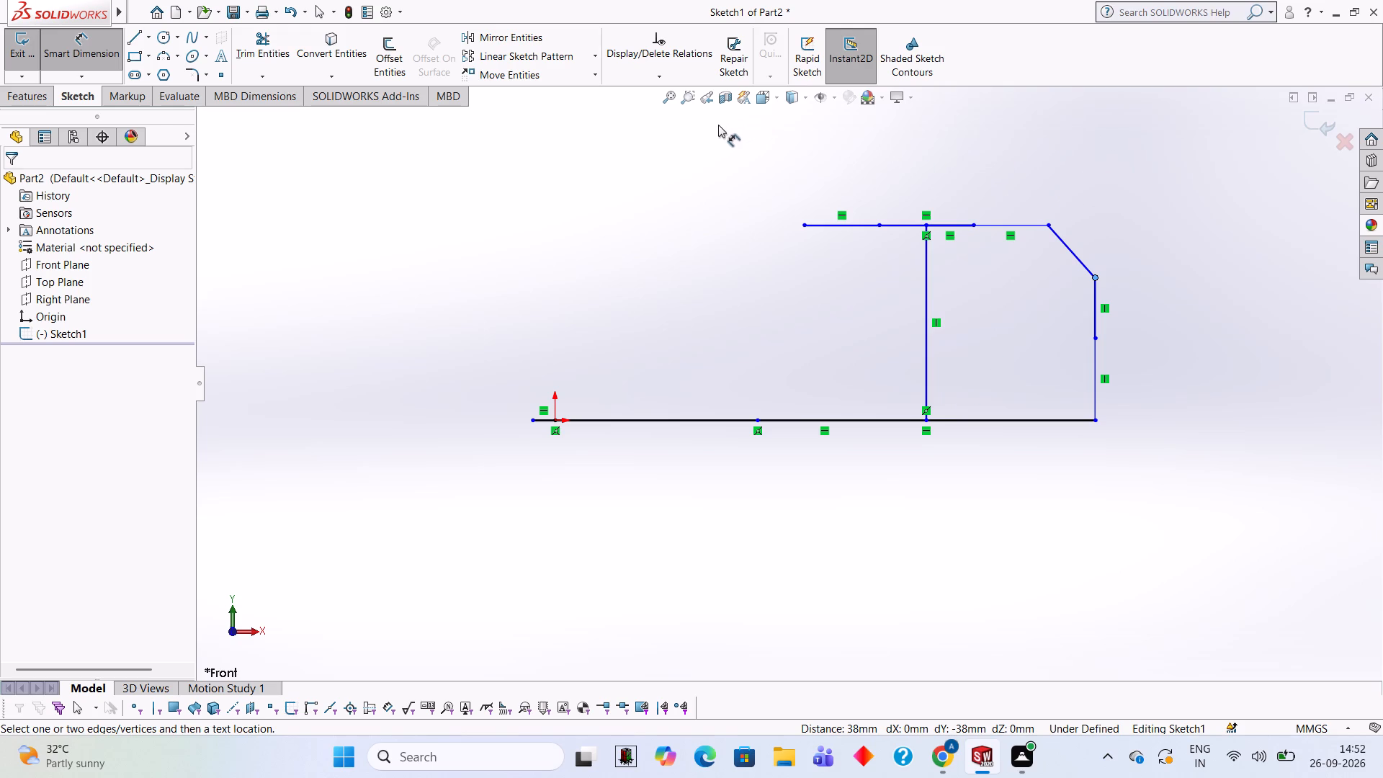
Draw a 14 mm horizontal line in negative X from the top line's end nearest the origin, with 14, 16 and 22 mm vertical segments down to the baseline.
left_click(136, 35)
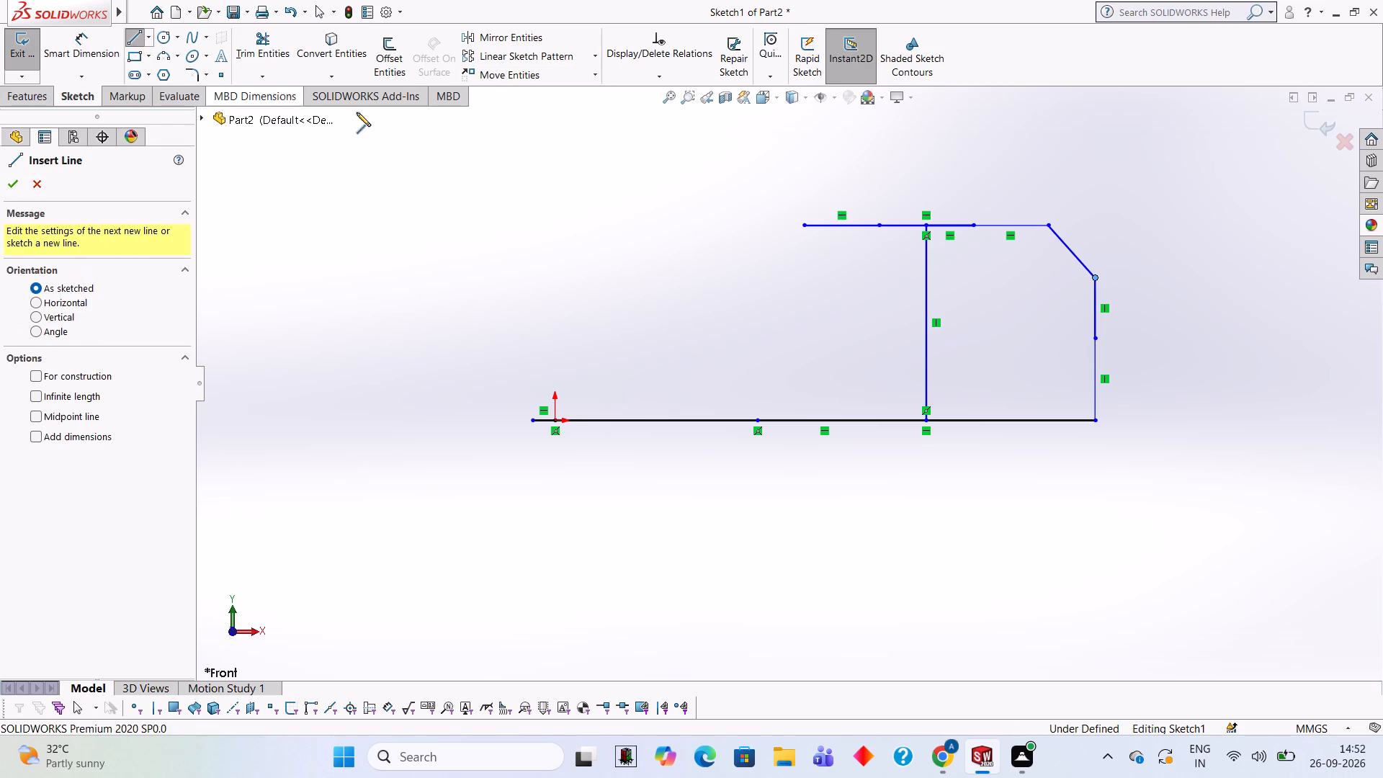
left_click(803, 224)
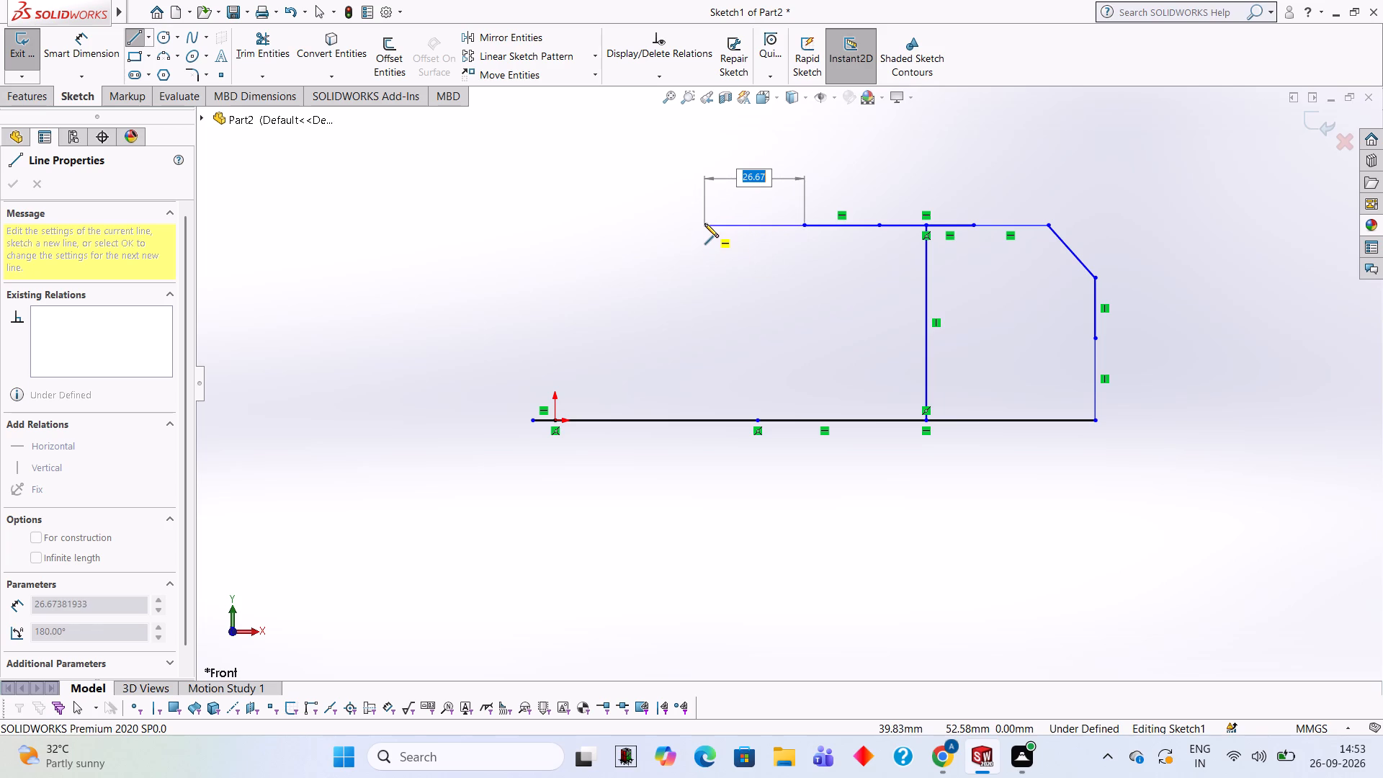
type("14")
key("Return")
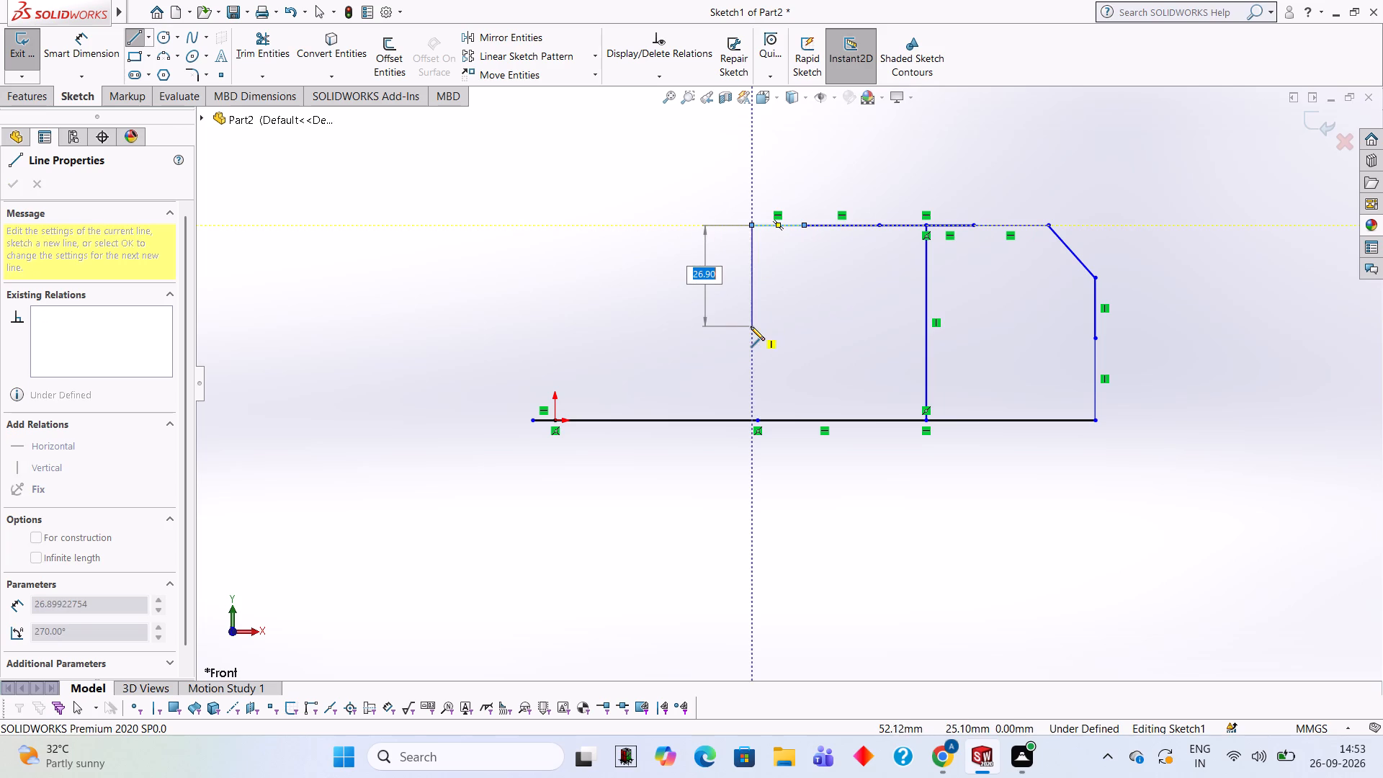
type("14")
key("Return")
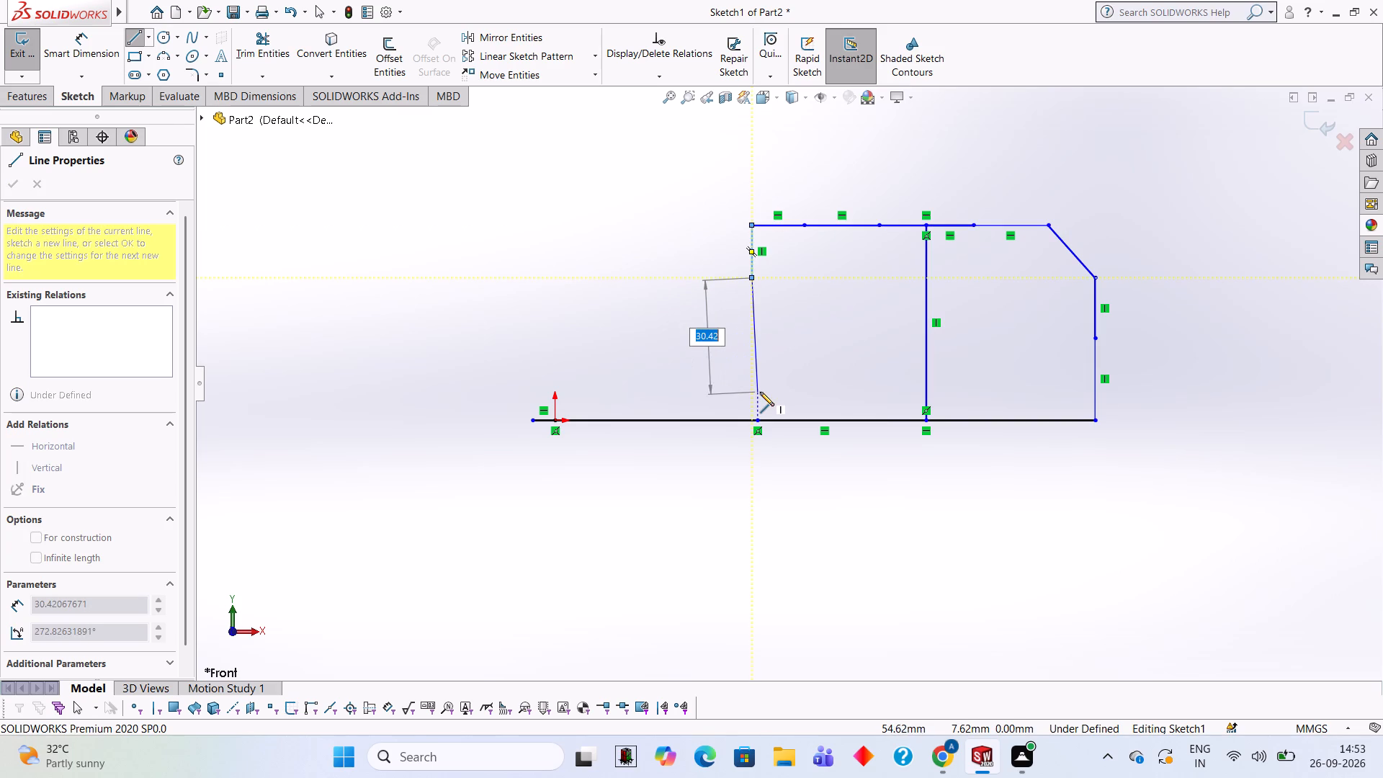
type("16")
key("Return")
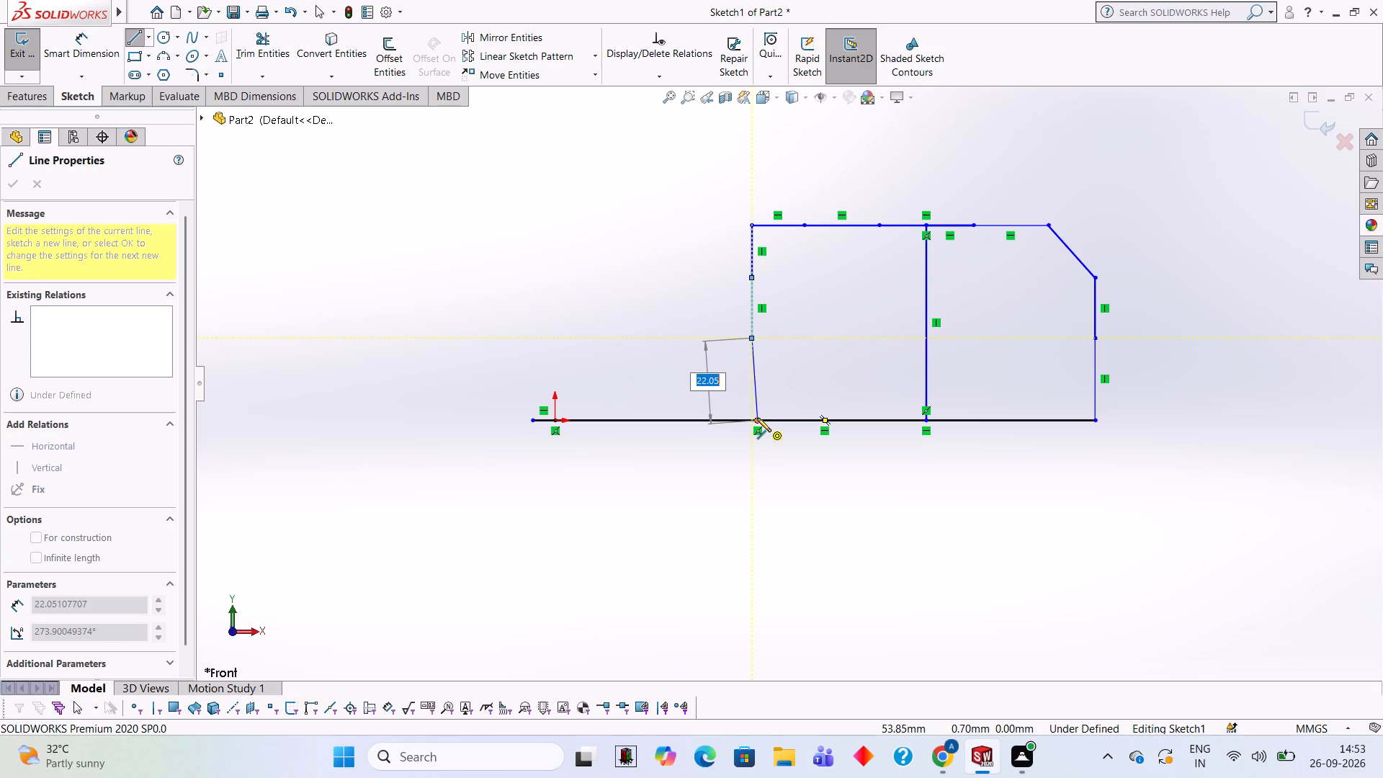
left_click(752, 418)
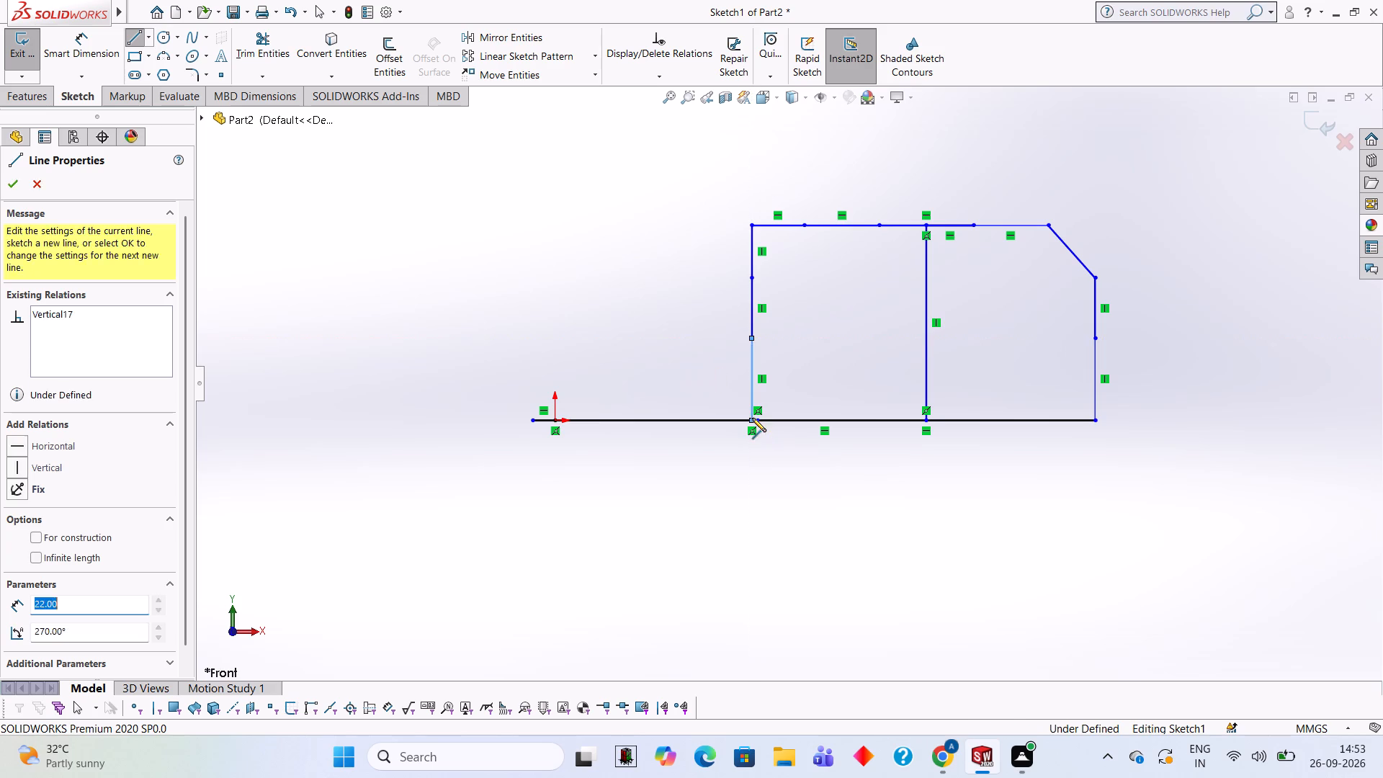
key("Escape")
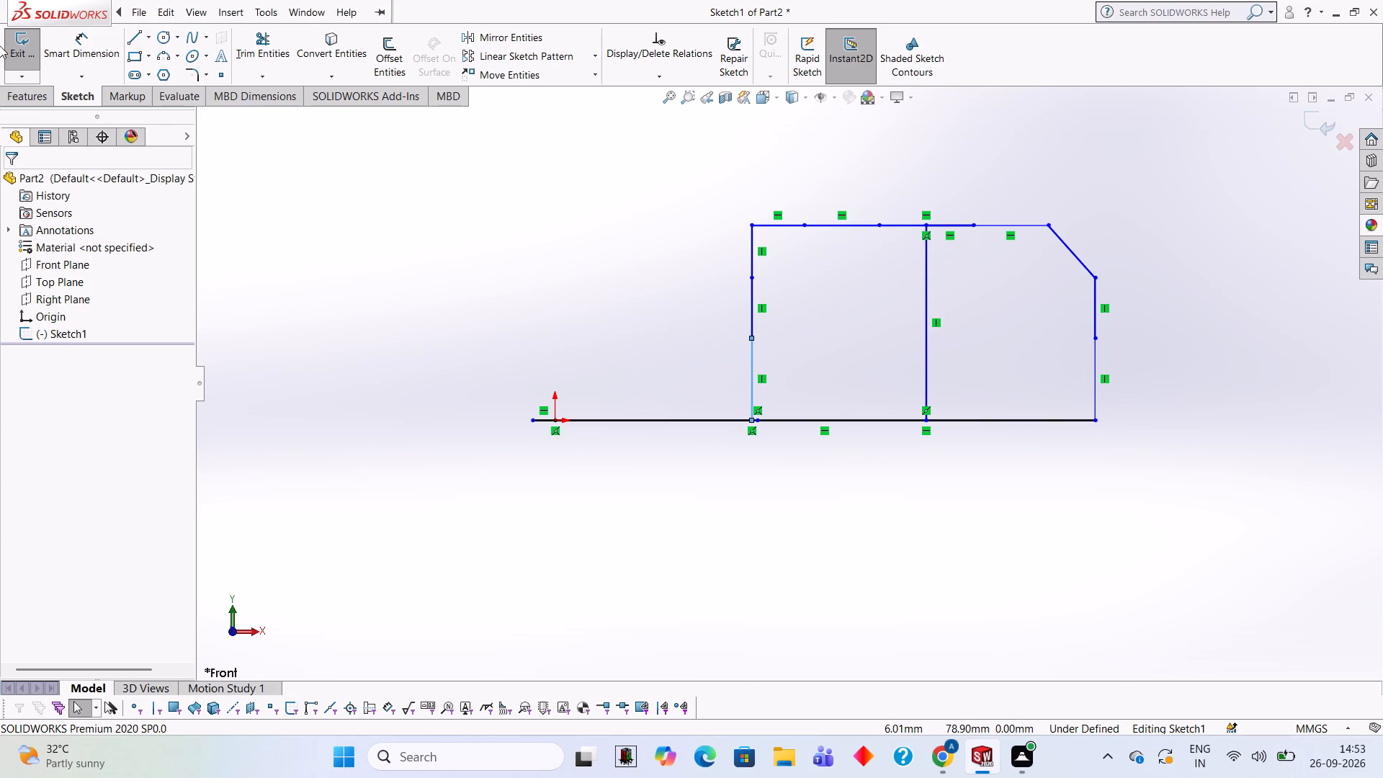
Trim away the uppermost 14 mm vertical segment nearest the origin and the 14 mm horizontal line joining it to the top line.
left_click(253, 50)
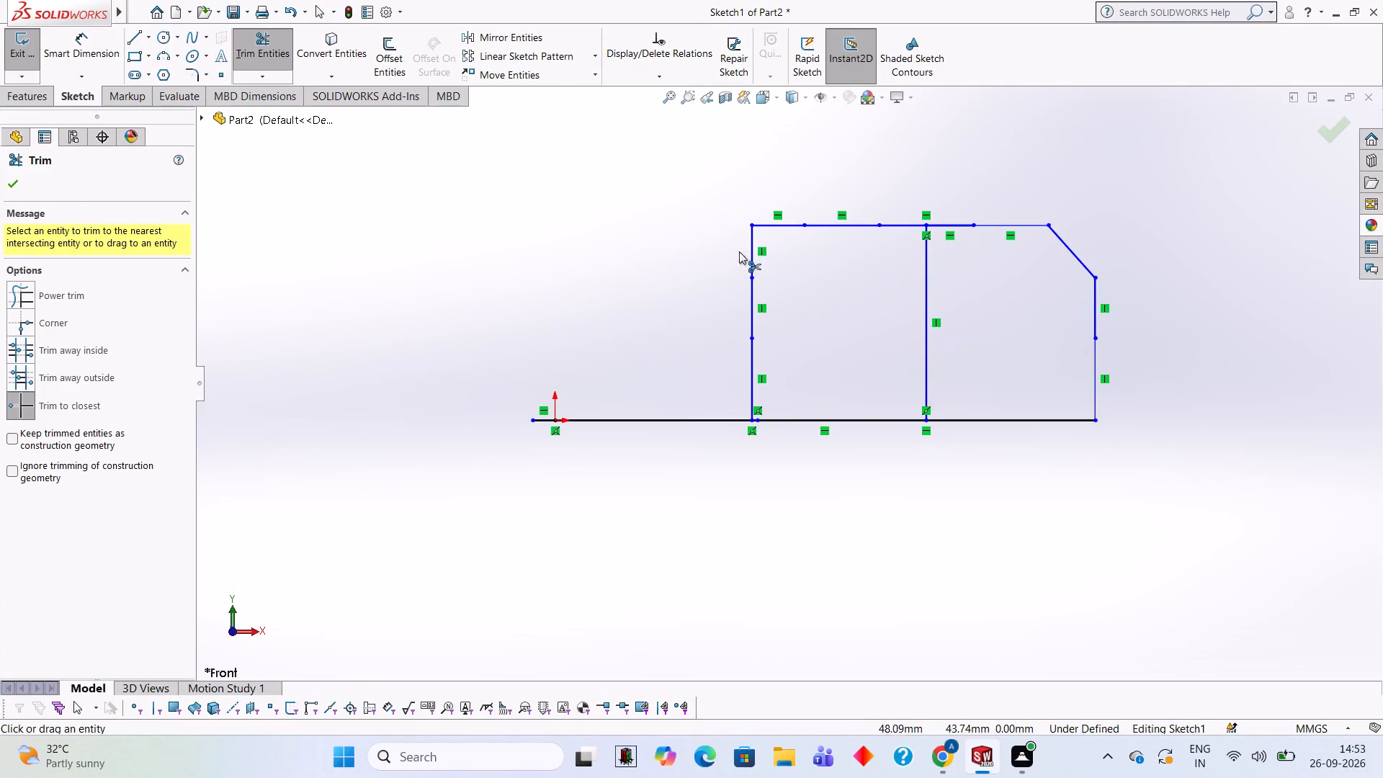
left_click(749, 240)
left_click(768, 228)
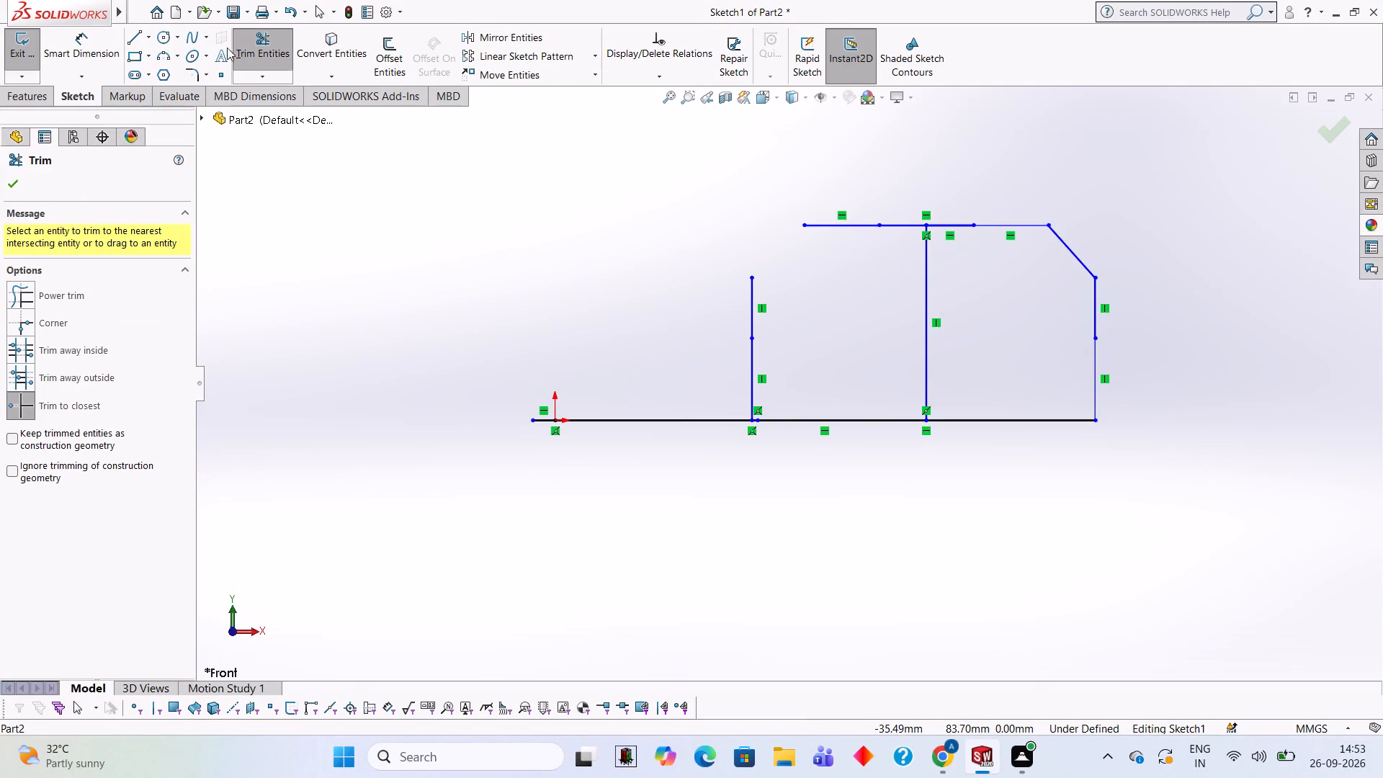
Draw a 45° sloped line about 19.8 mm long from the top of the verticals nearest the origin to the top line's near end.
left_click(131, 45)
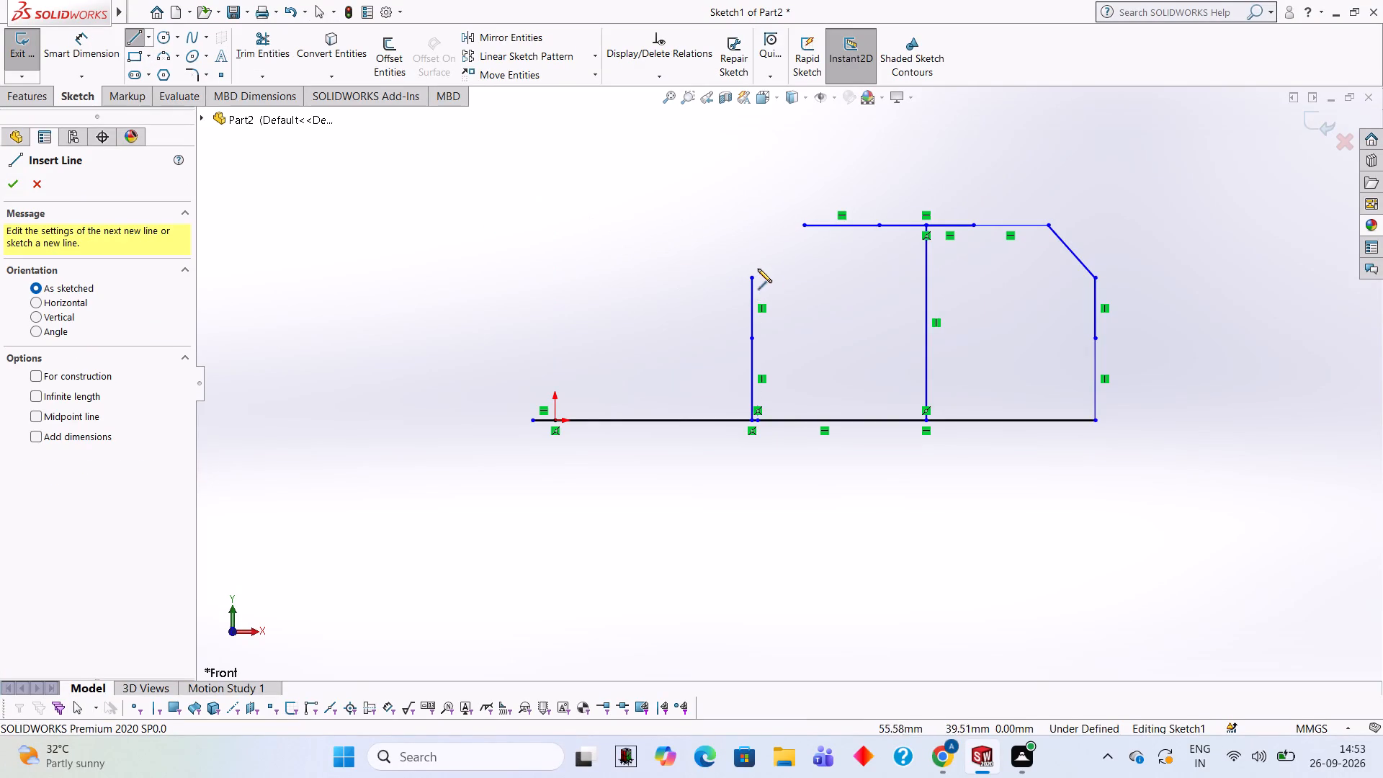
left_click(752, 277)
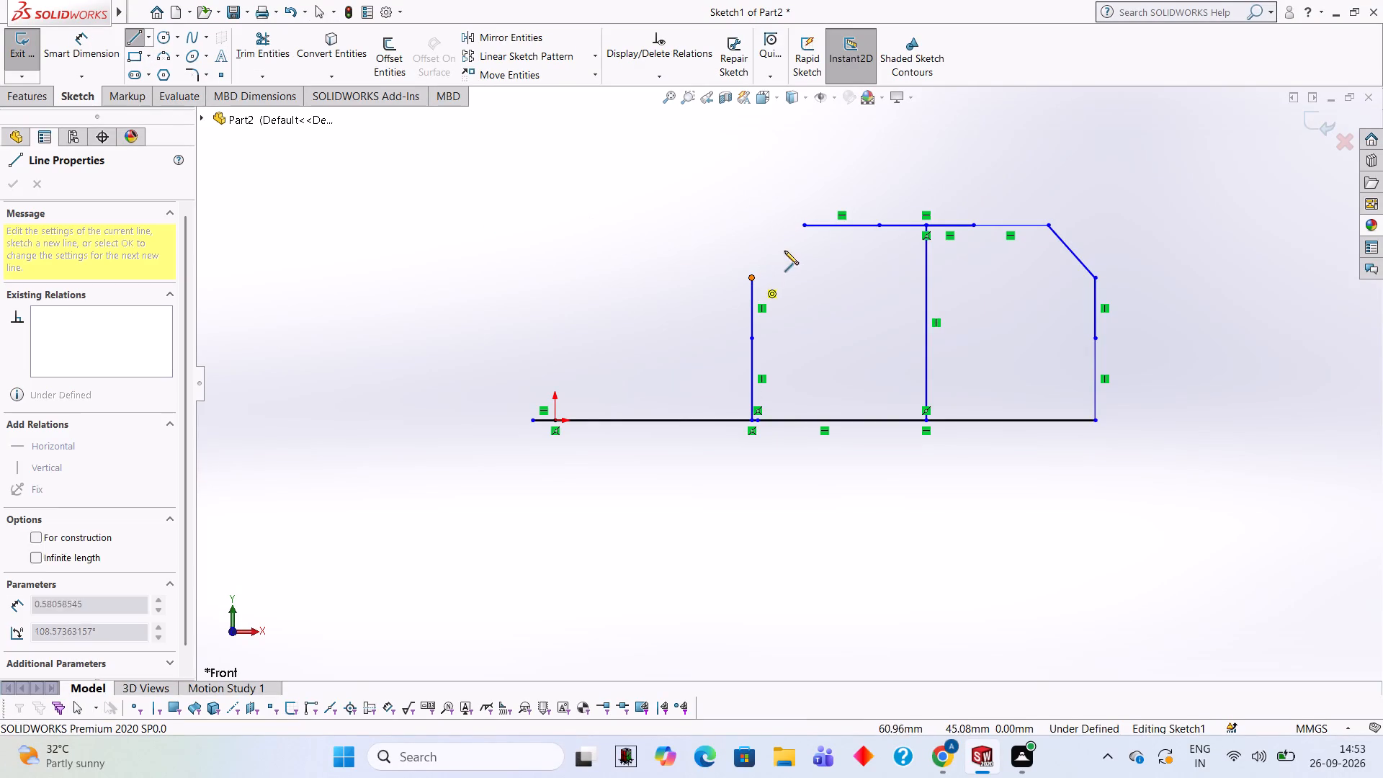
left_click(805, 227)
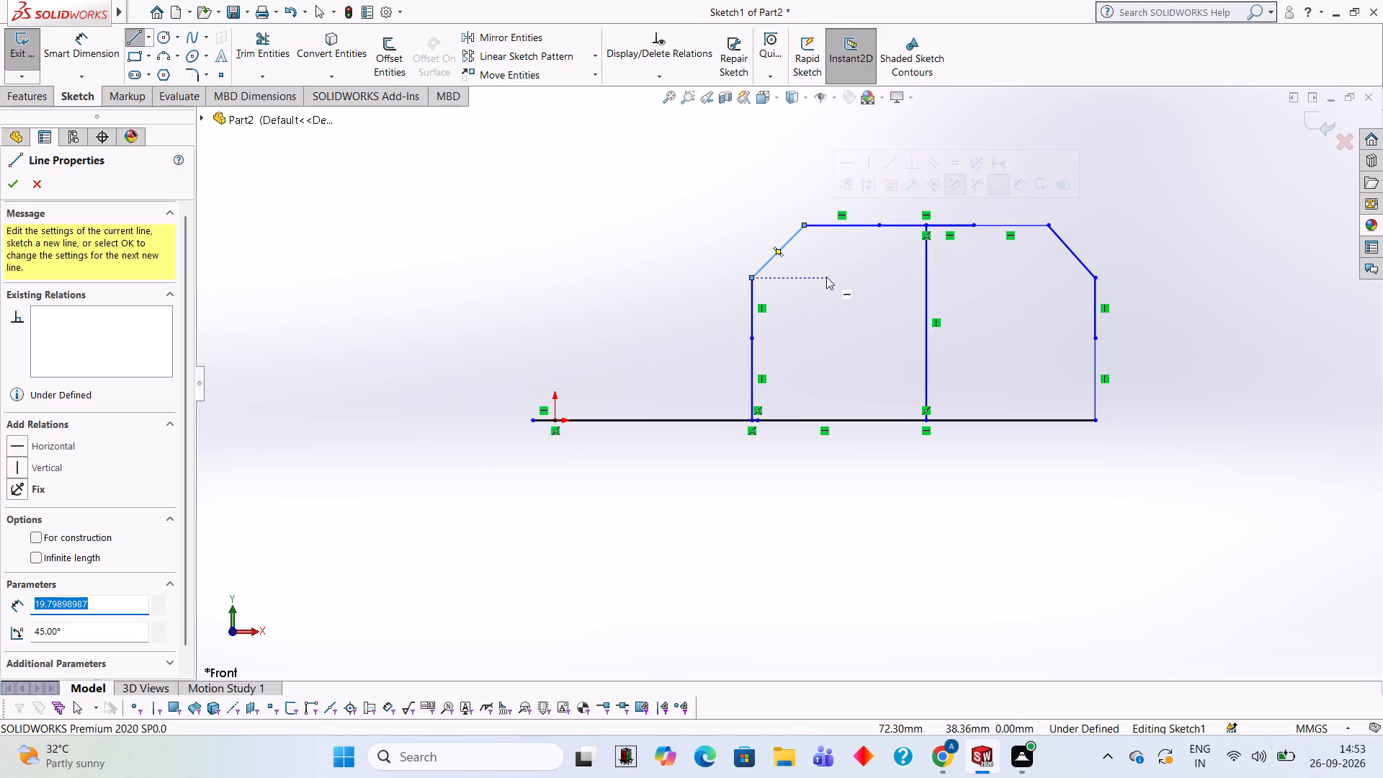
key("Escape")
Trim away the central vertical line and the middle portions of the top line, leaving a gap between its two outer segments.
left_click(267, 44)
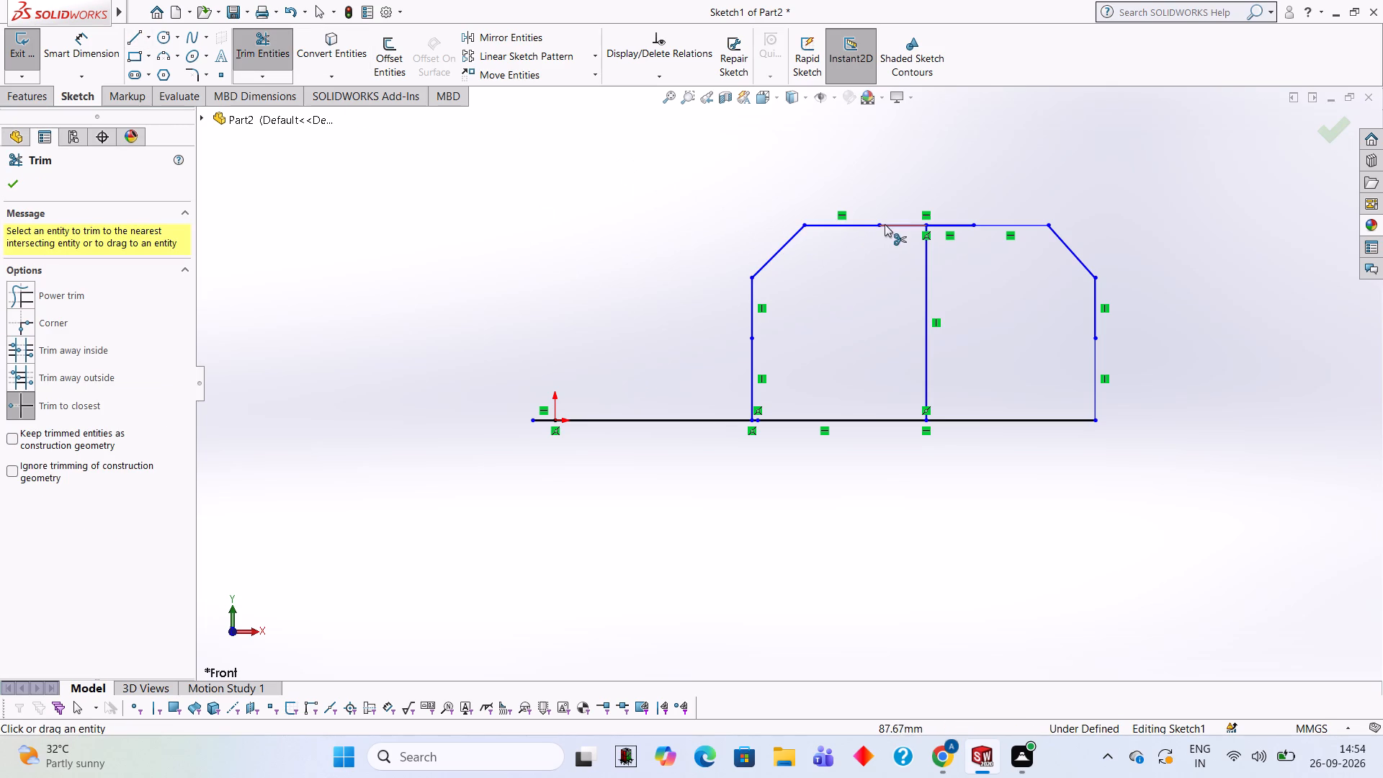
left_click(885, 224)
left_click(963, 220)
left_click(963, 222)
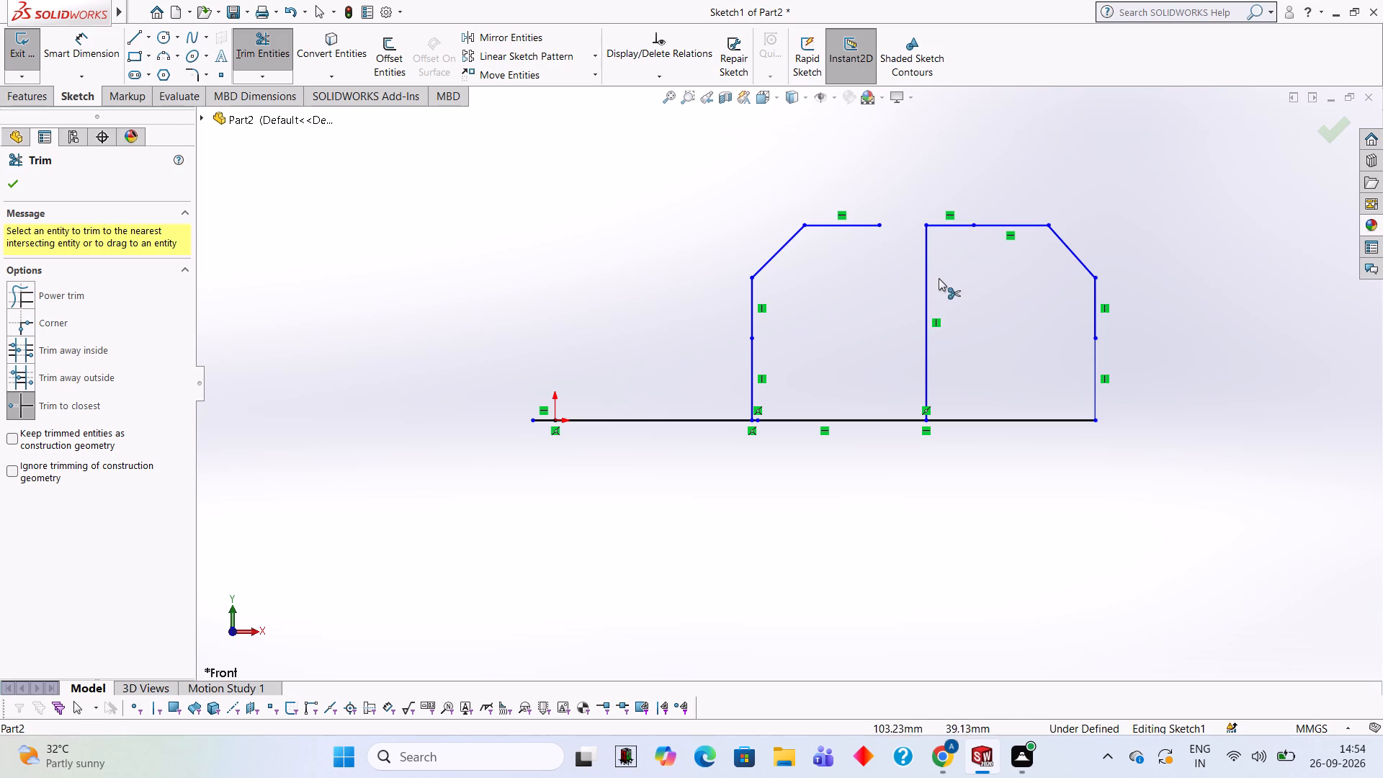
left_click(928, 277)
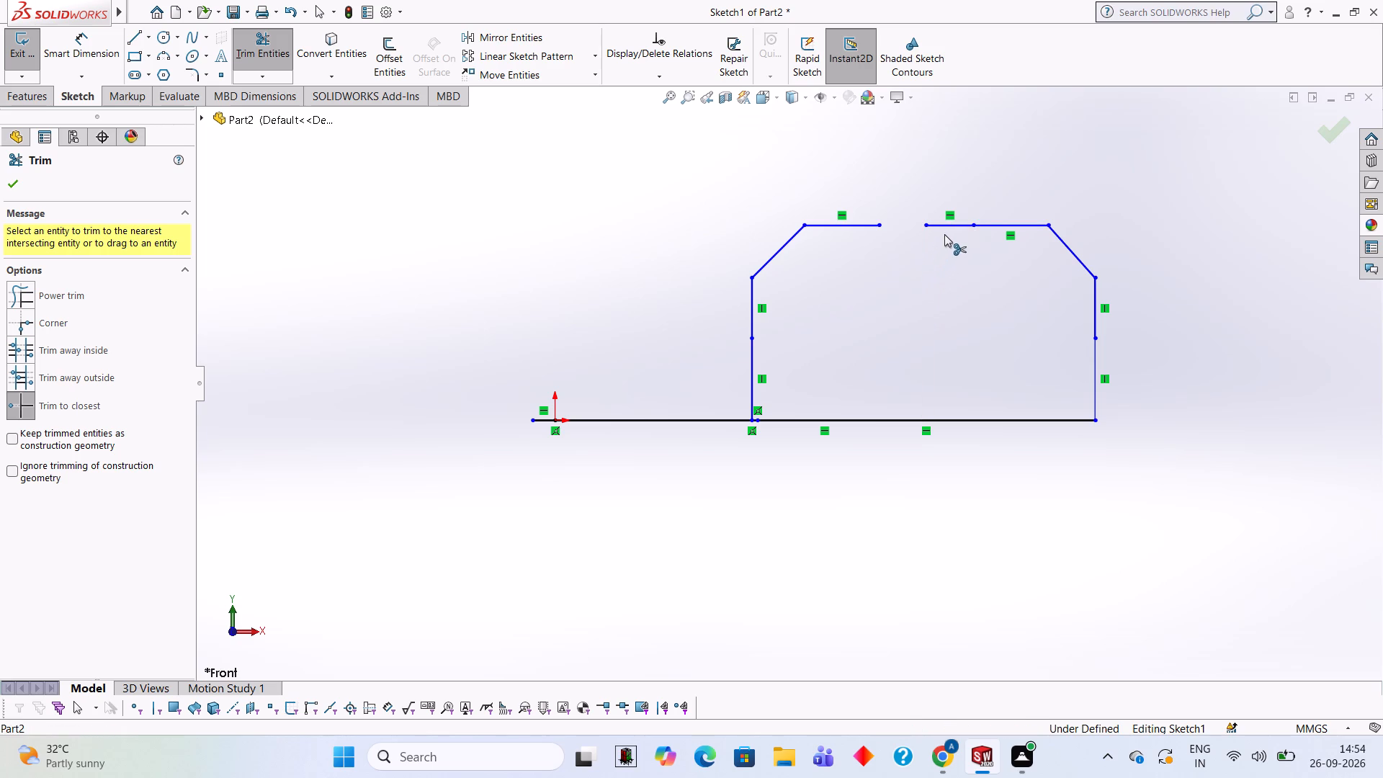
left_click(950, 226)
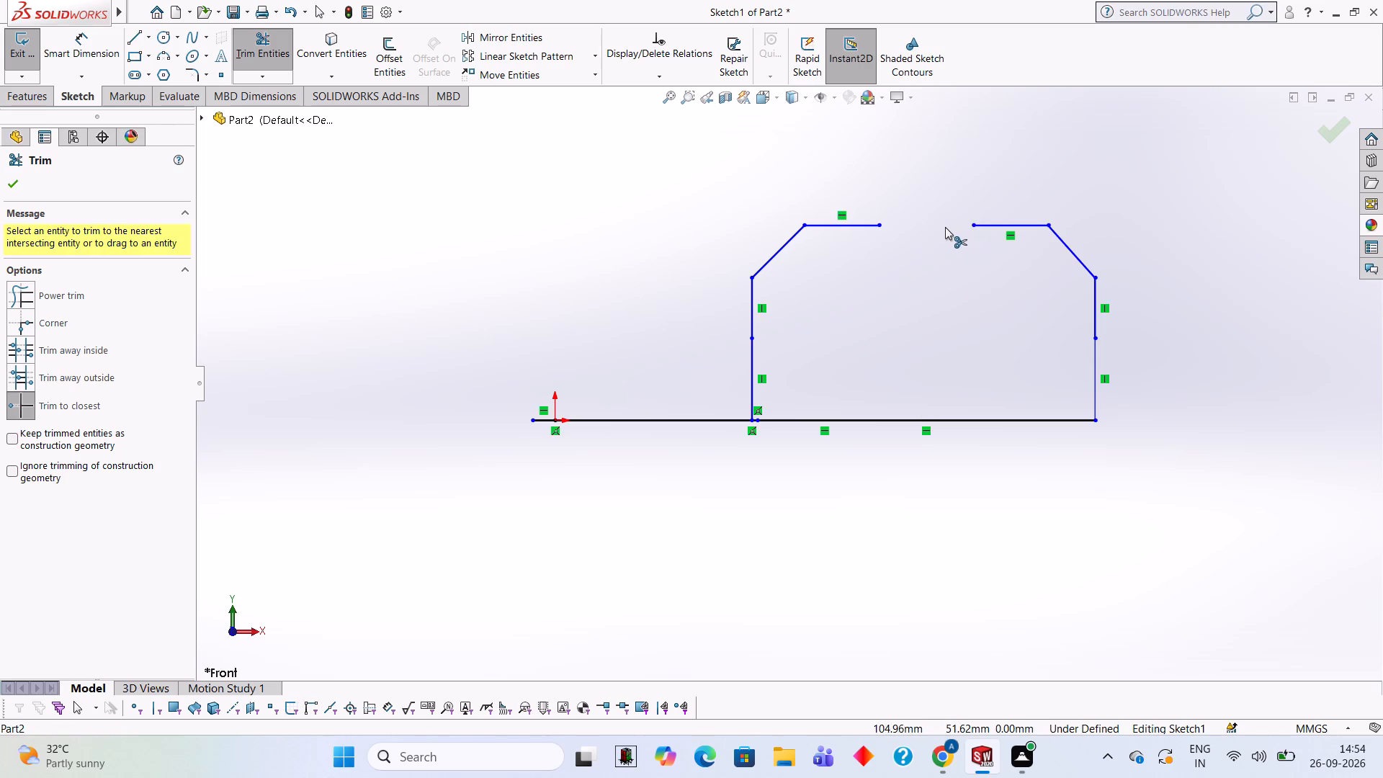
Draw a 14 mm vertical line downward from each of the two inner ends at the gap in the top line.
left_click(132, 44)
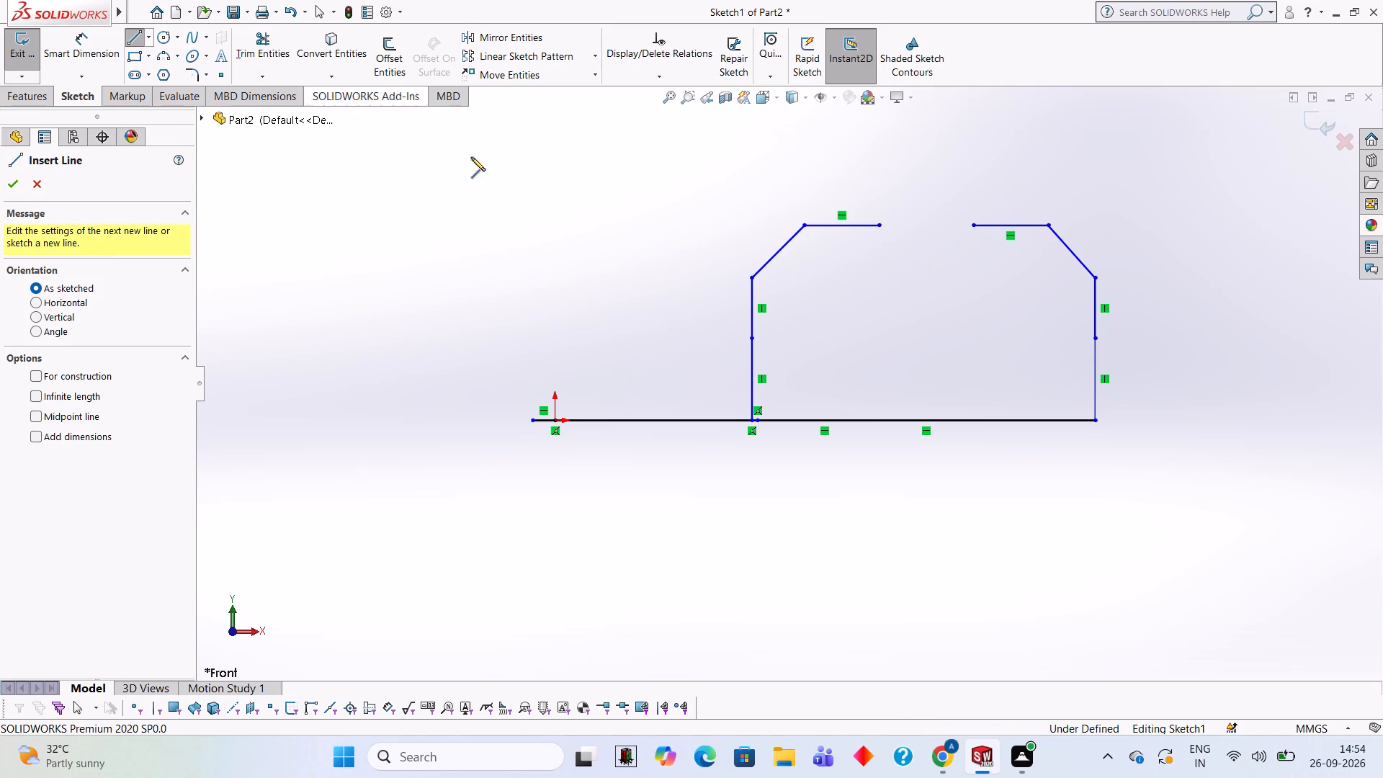
left_click(880, 225)
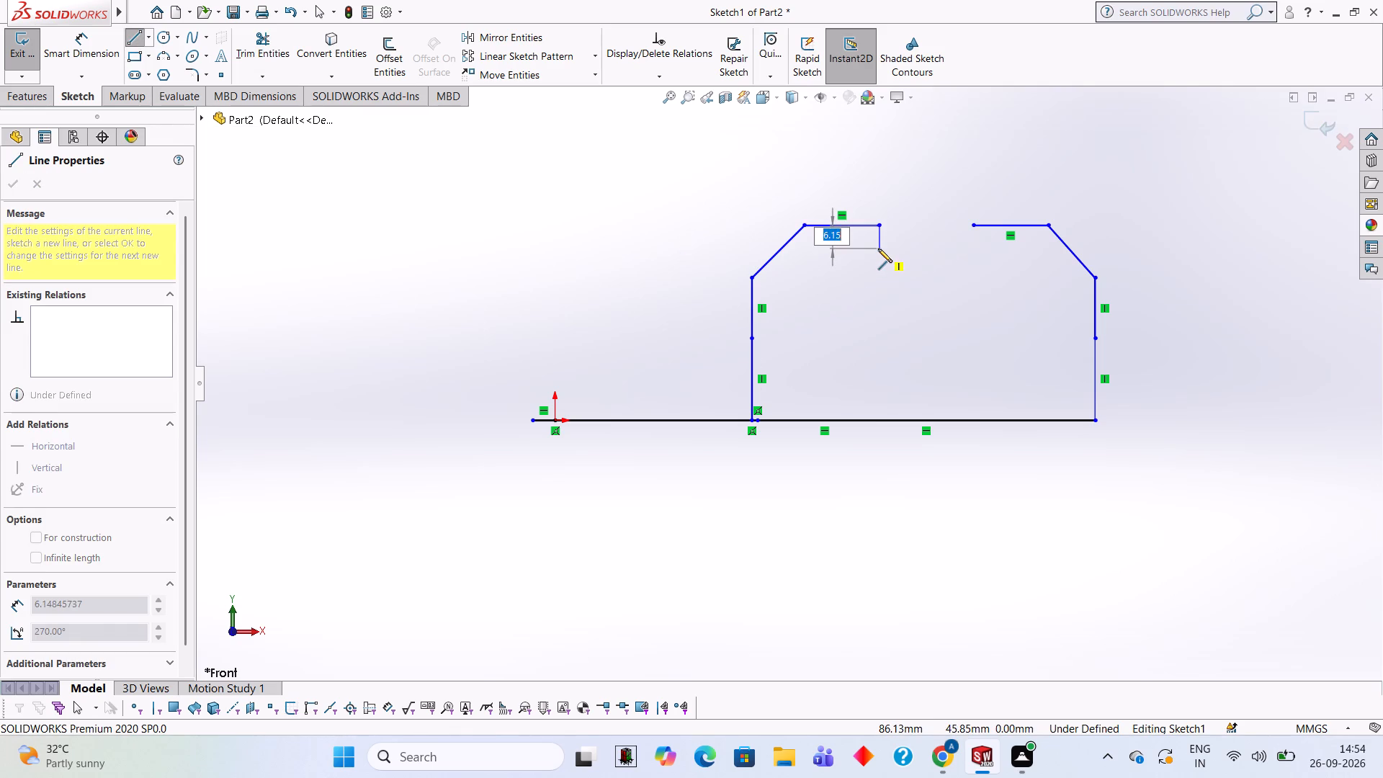
type("14")
key("Return")
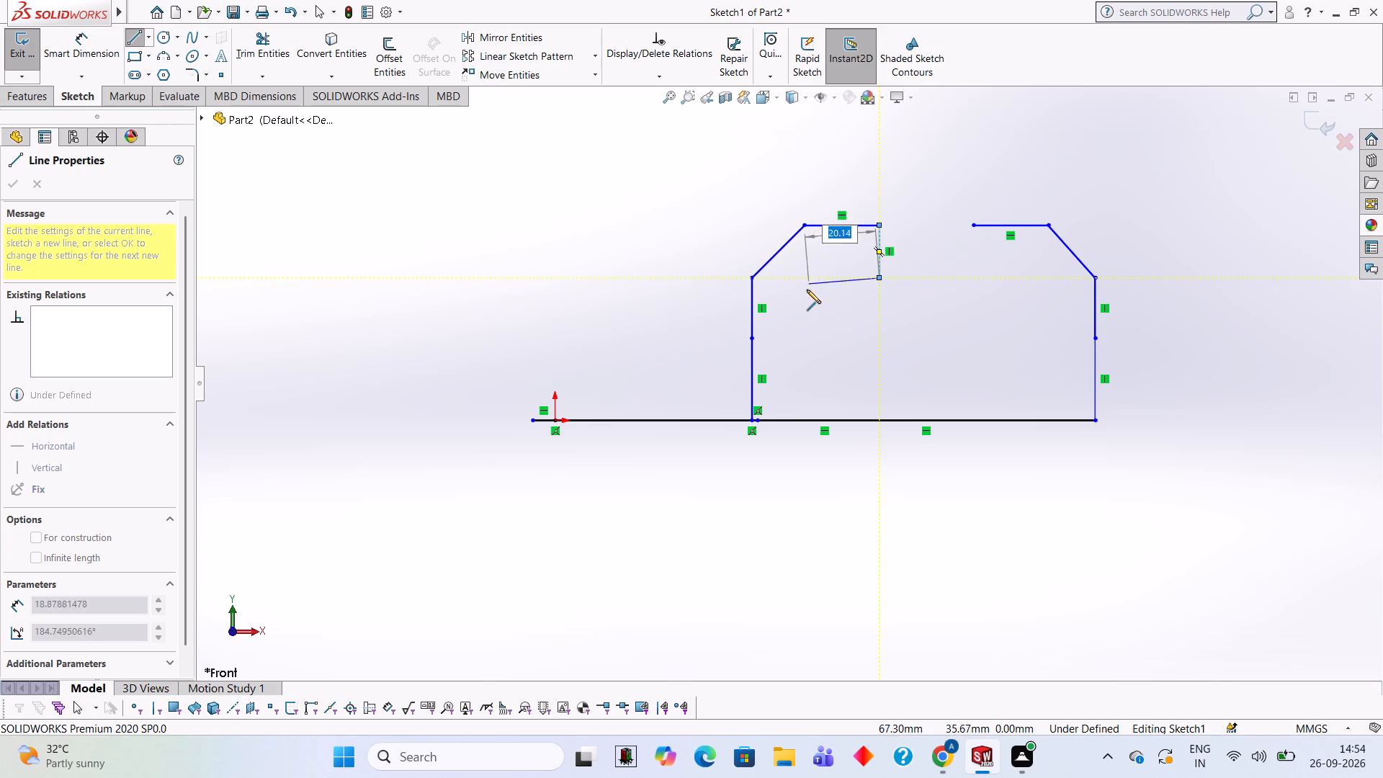
key("Escape")
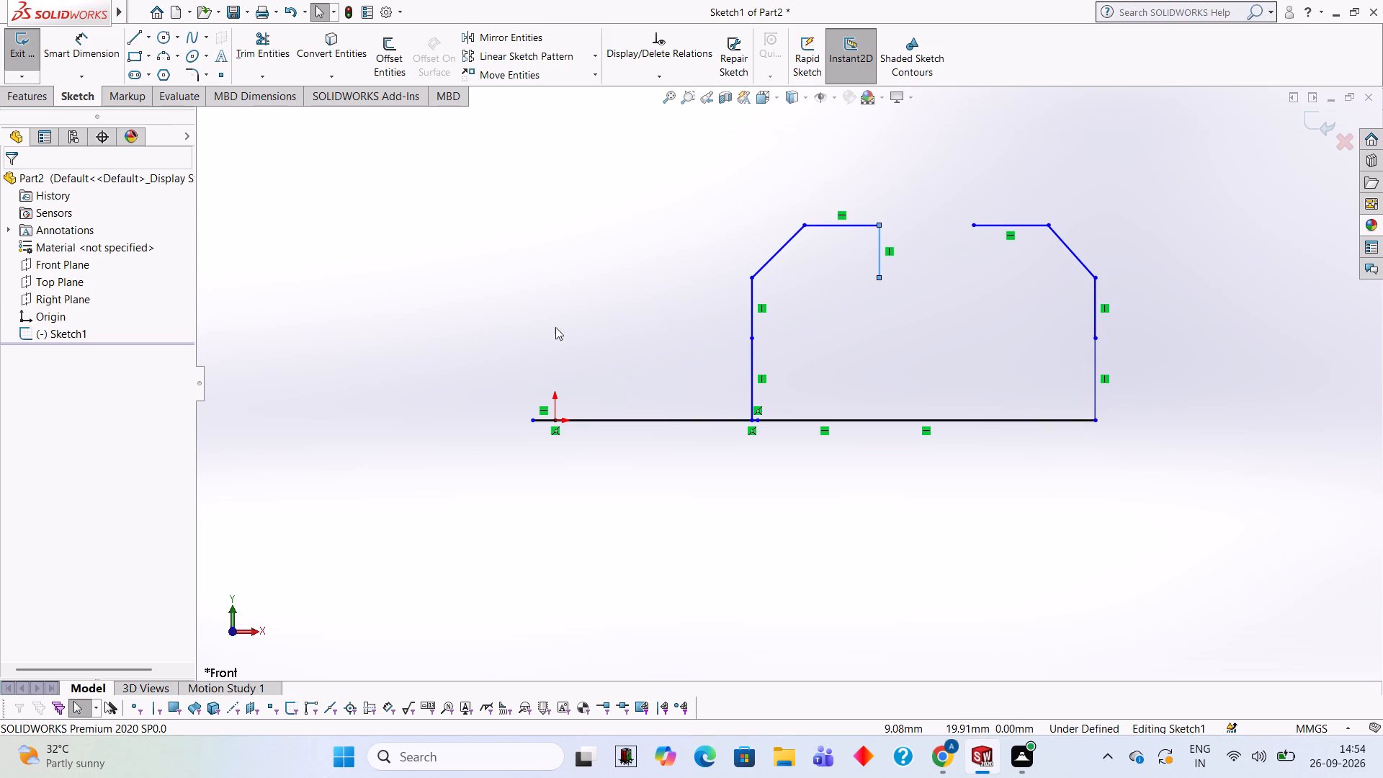
left_click(135, 32)
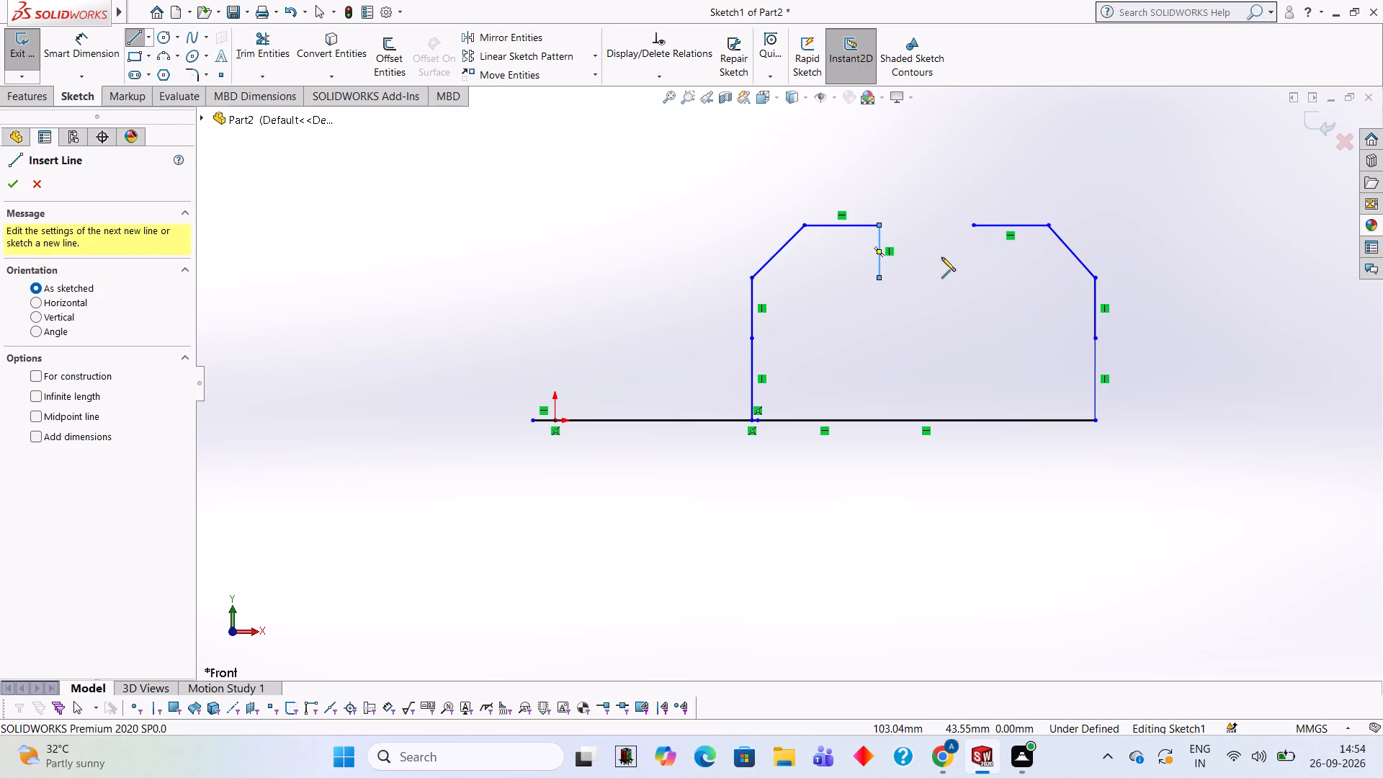
left_click(972, 226)
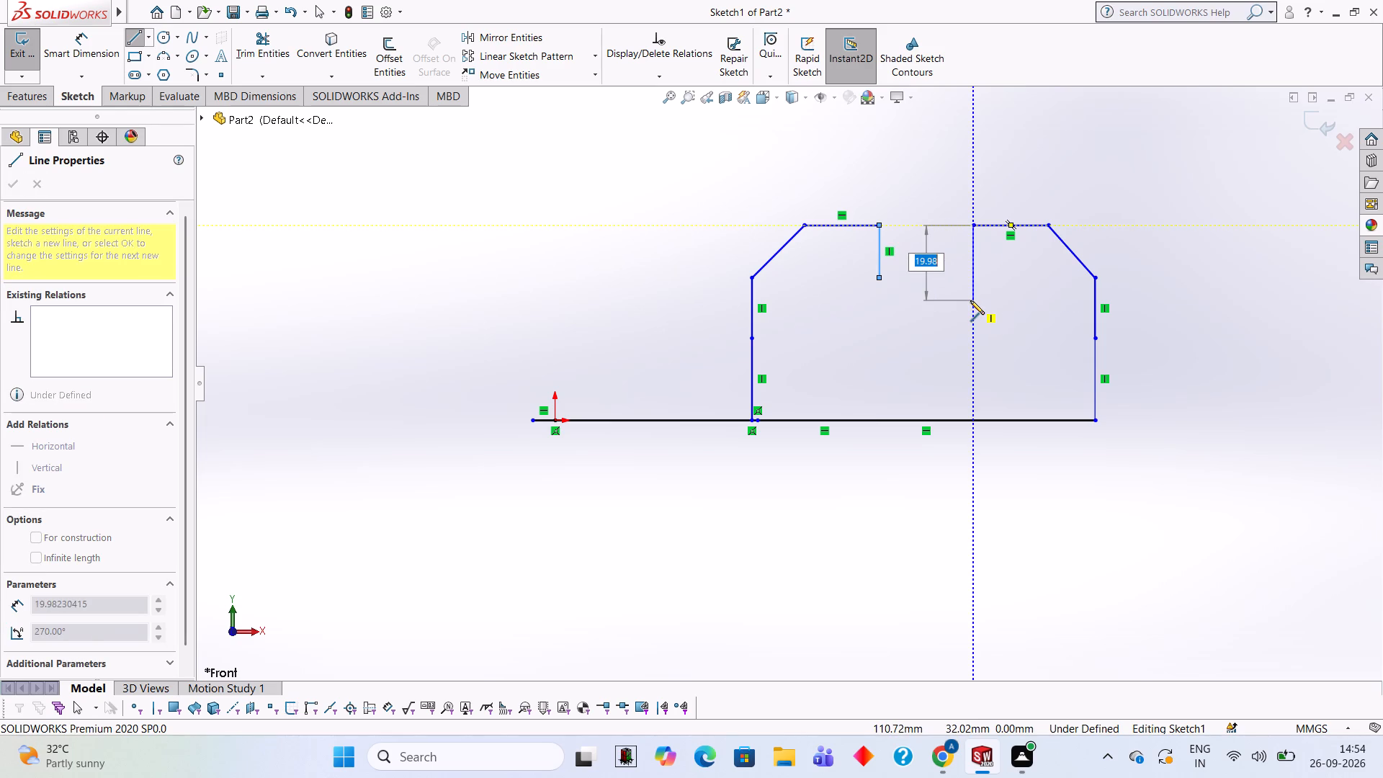
type("14")
key("Return")
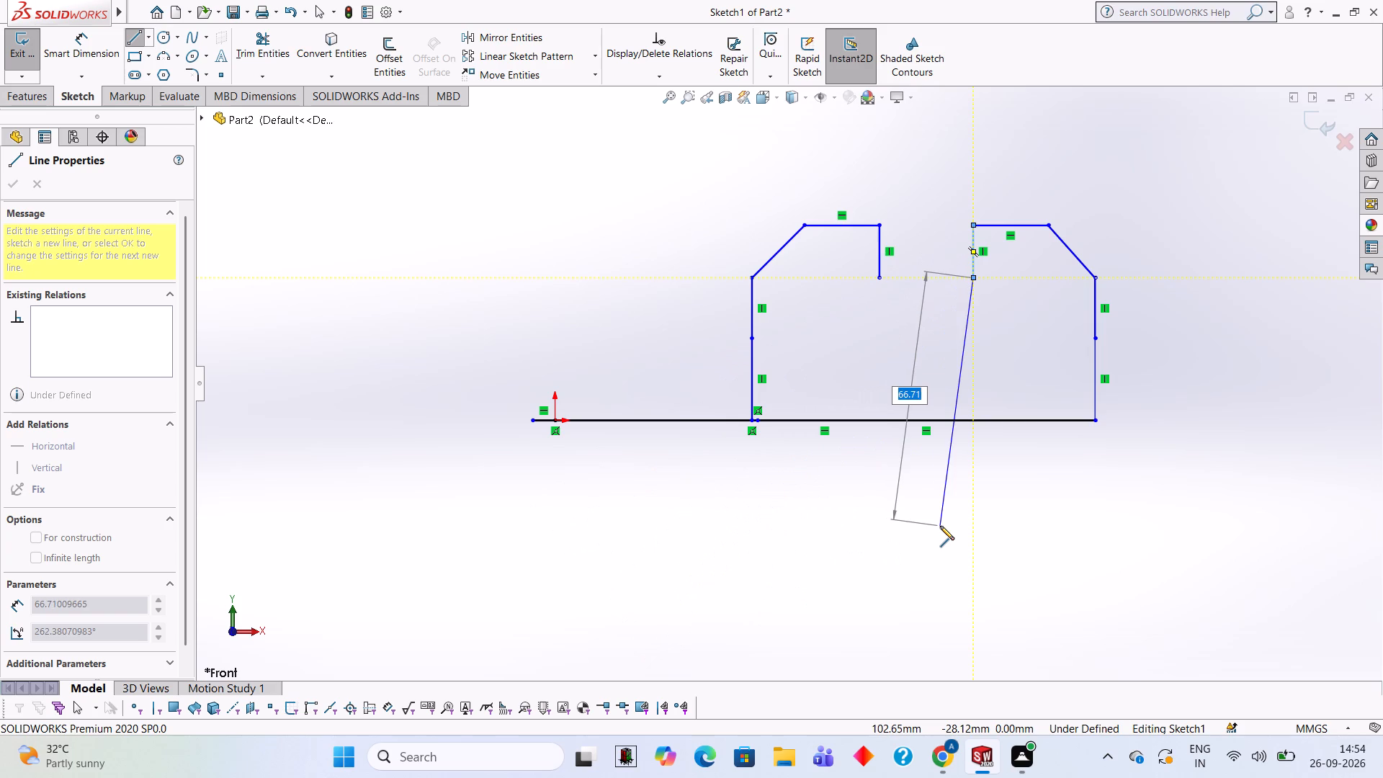
key("Escape")
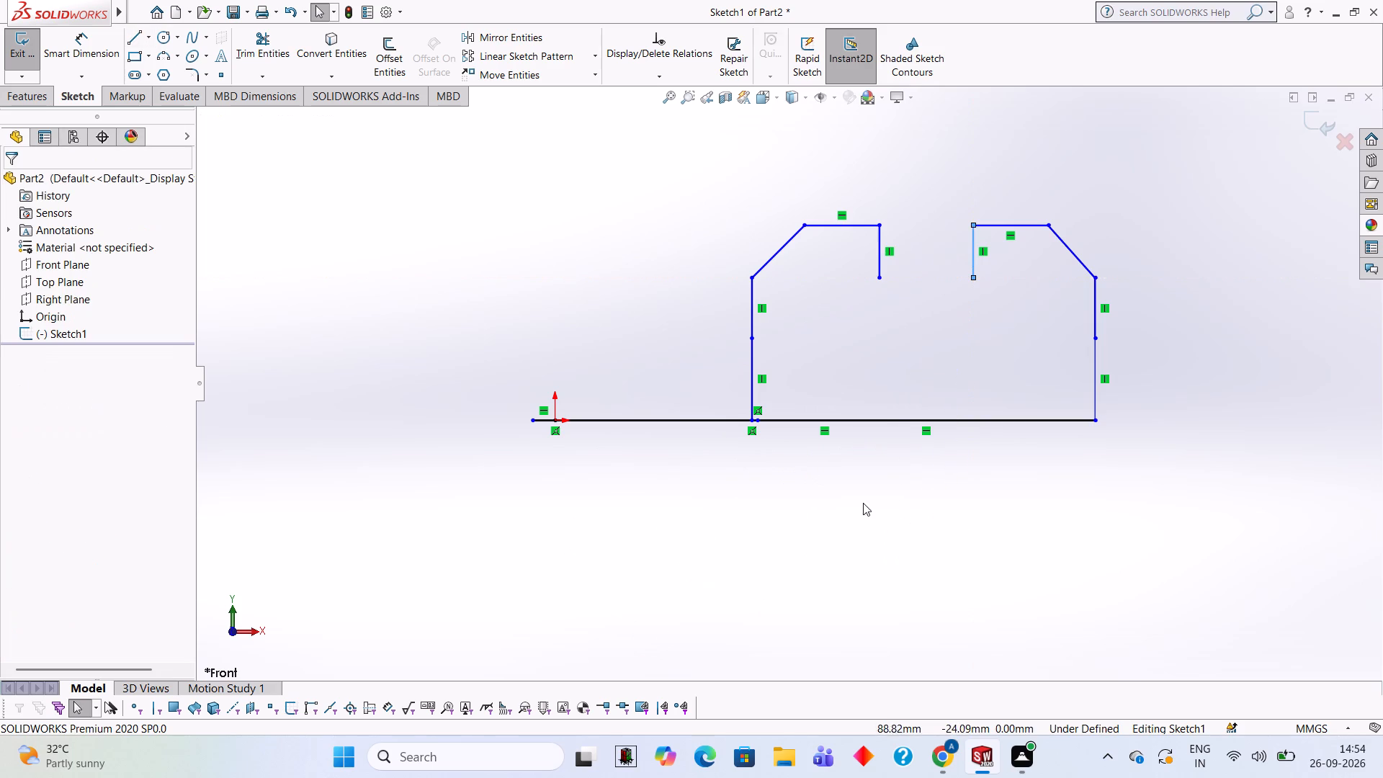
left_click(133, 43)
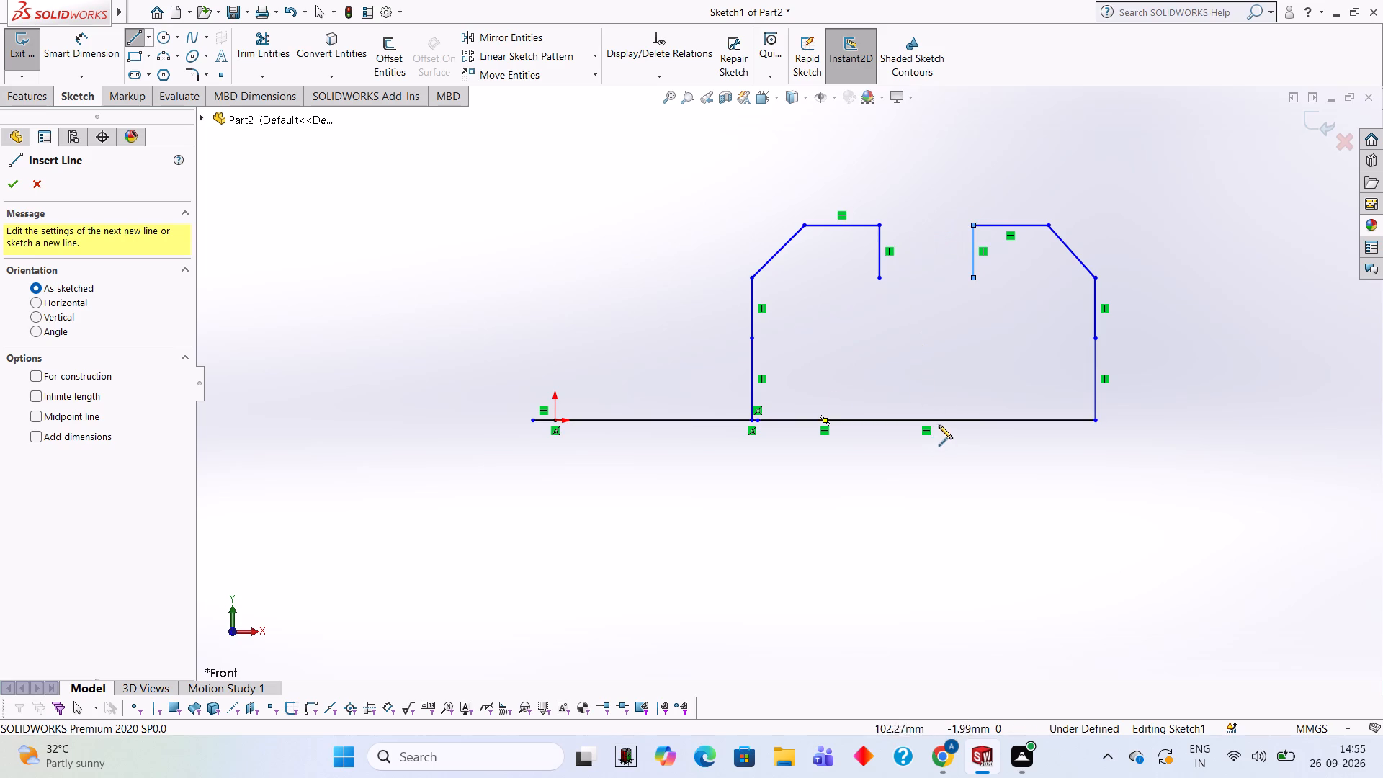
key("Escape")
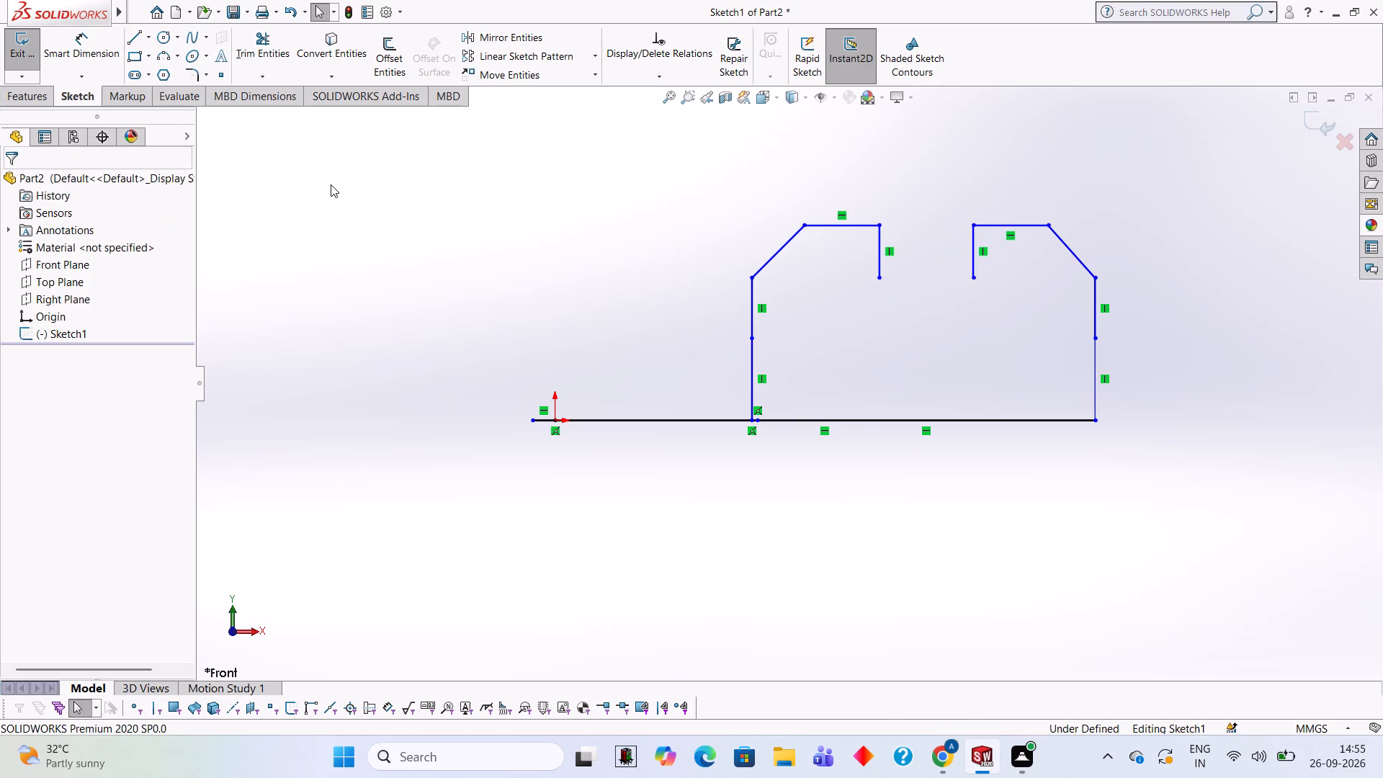
Draw a 91.5 mm line along the baseline between the outer verticals, plus a 38 mm vertical line up from its midpoint.
left_click(138, 38)
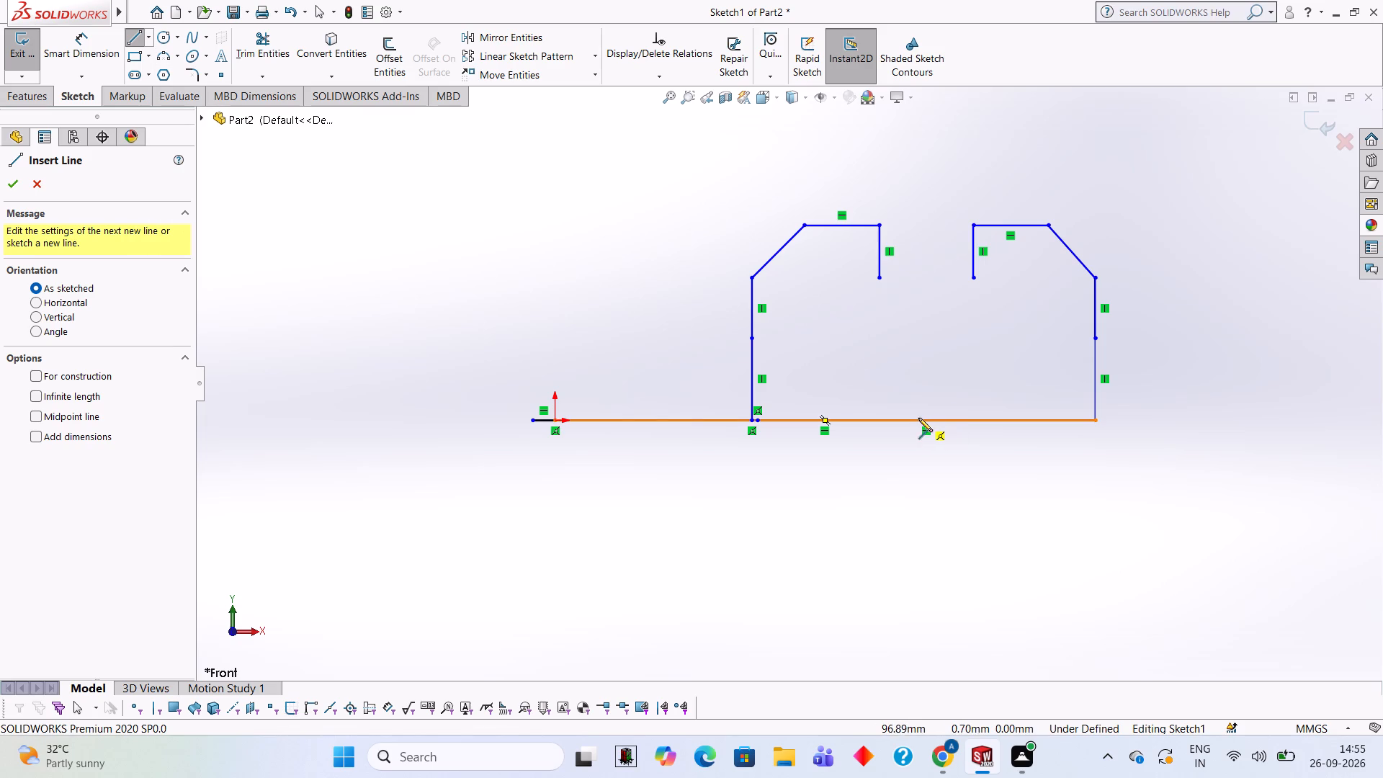
left_click(749, 420)
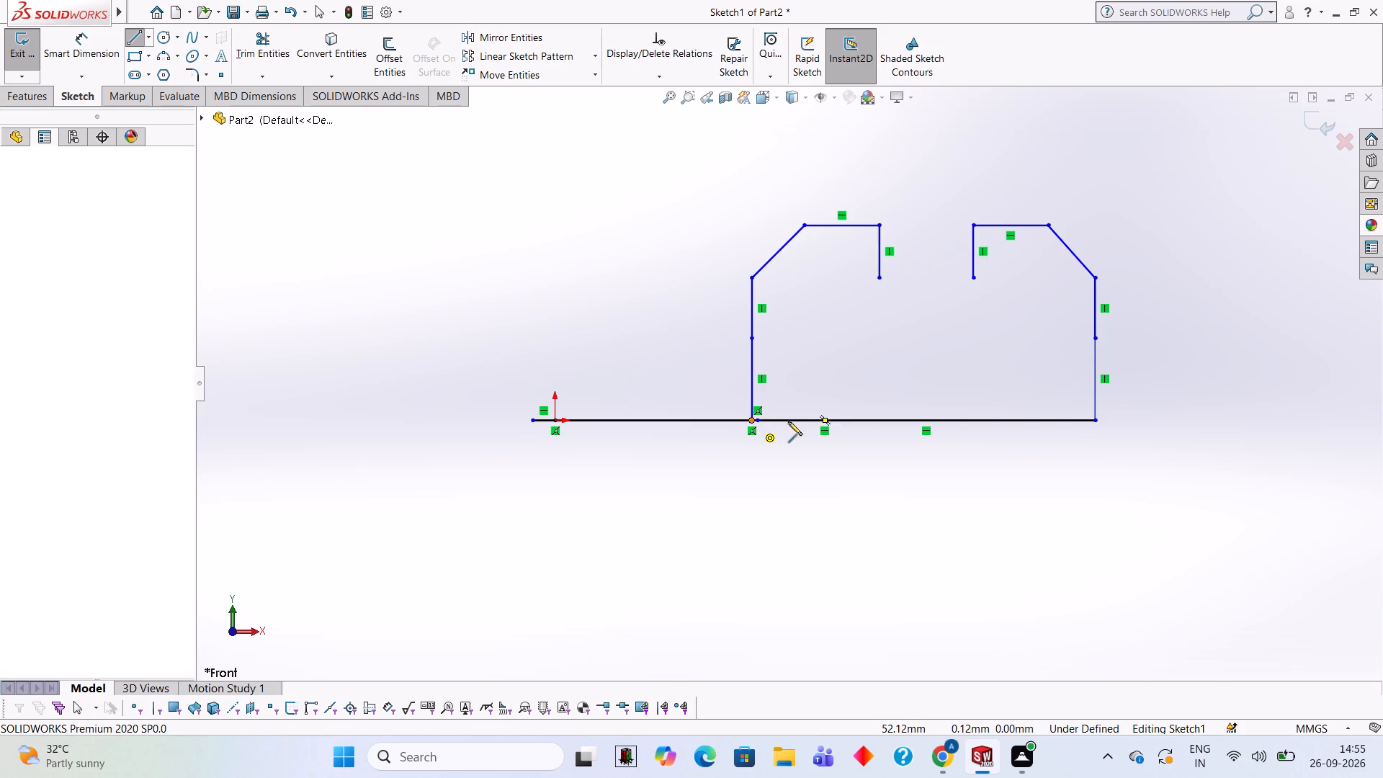
left_click(1096, 419)
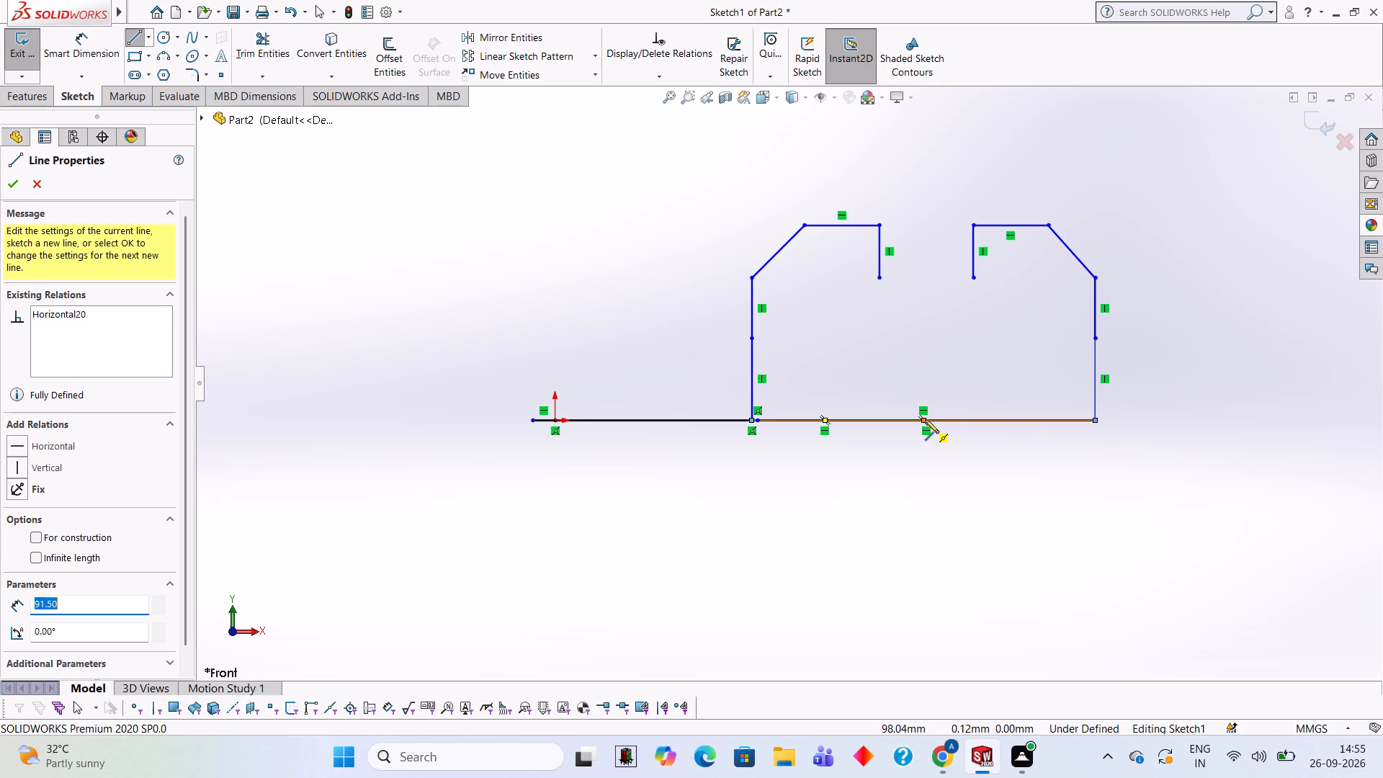
left_click(921, 419)
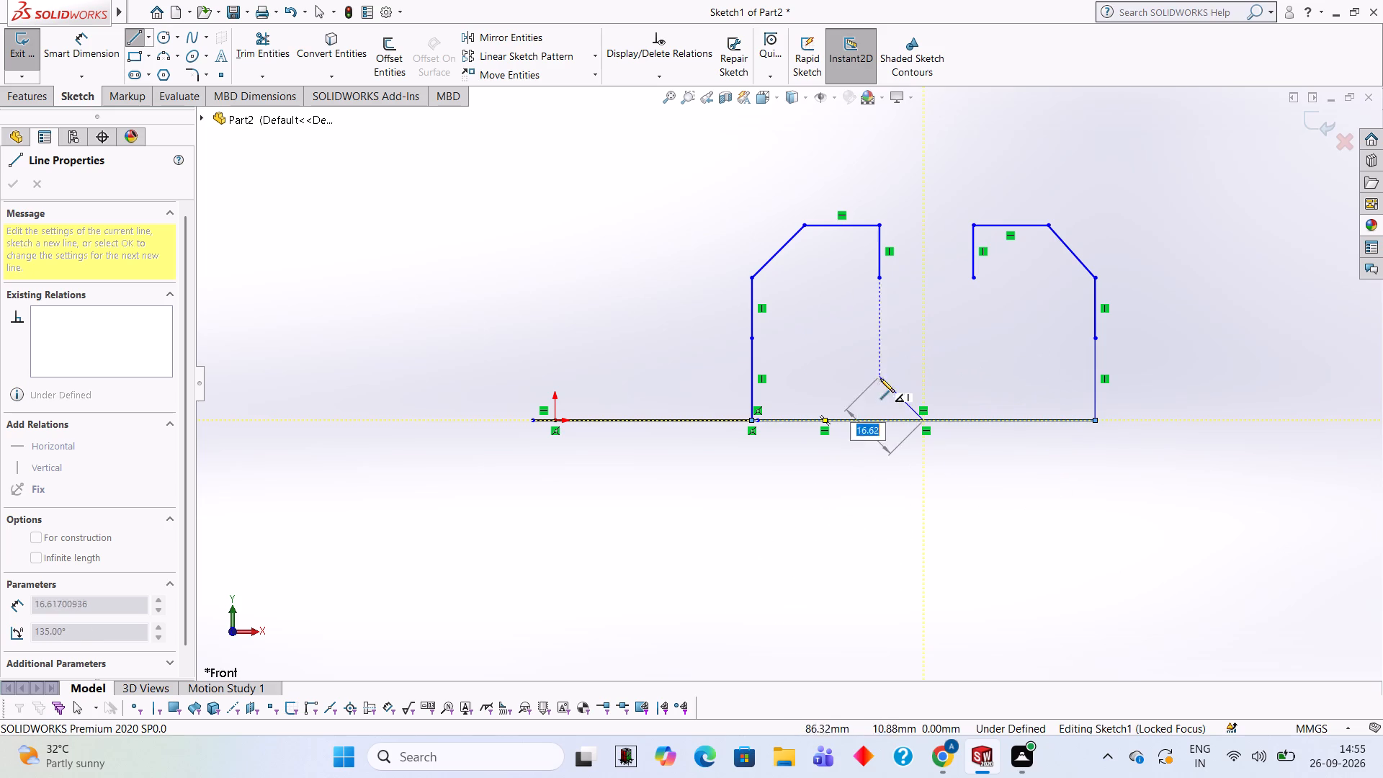
left_click(922, 280)
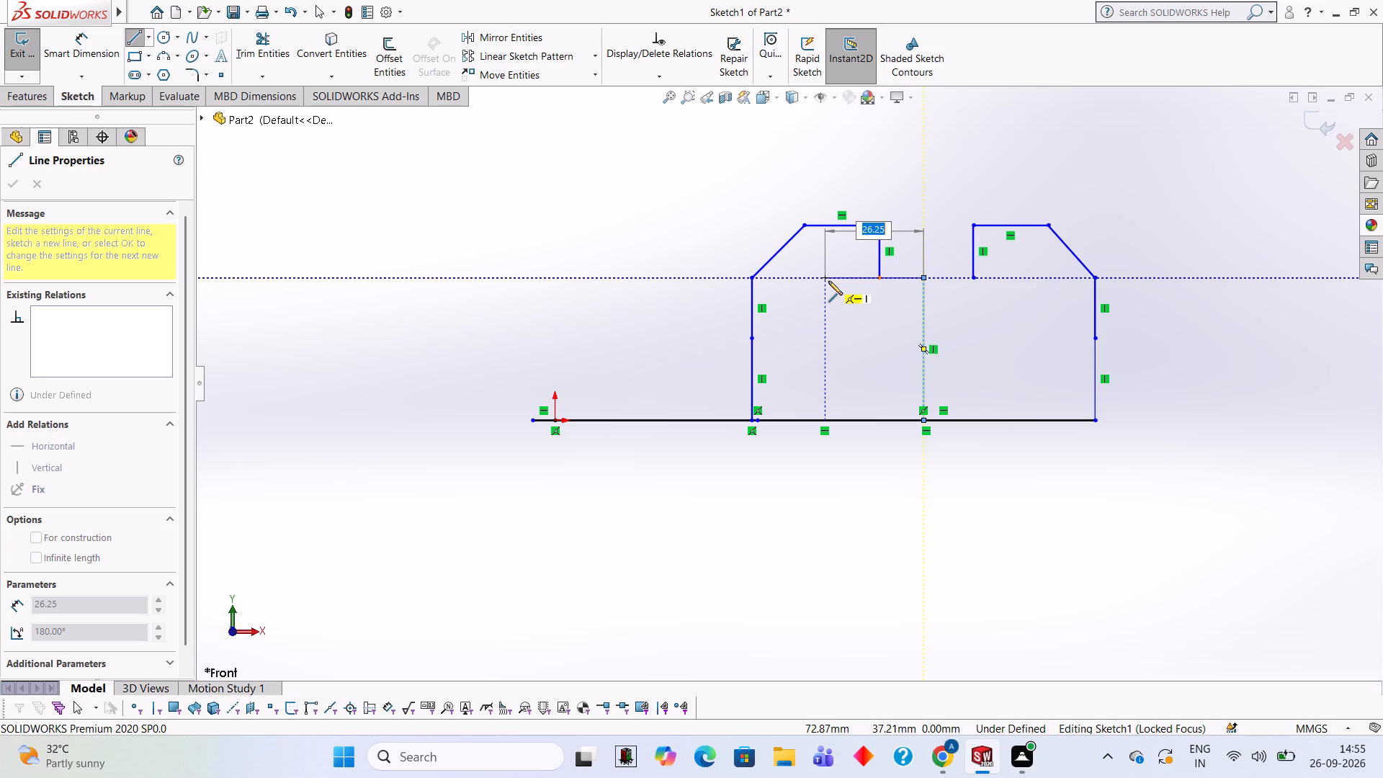
Draw a 50 mm by 16 mm rectangle extending down from the top of the central vertical, starting 25 mm towards the origin.
type("25")
key("Return")
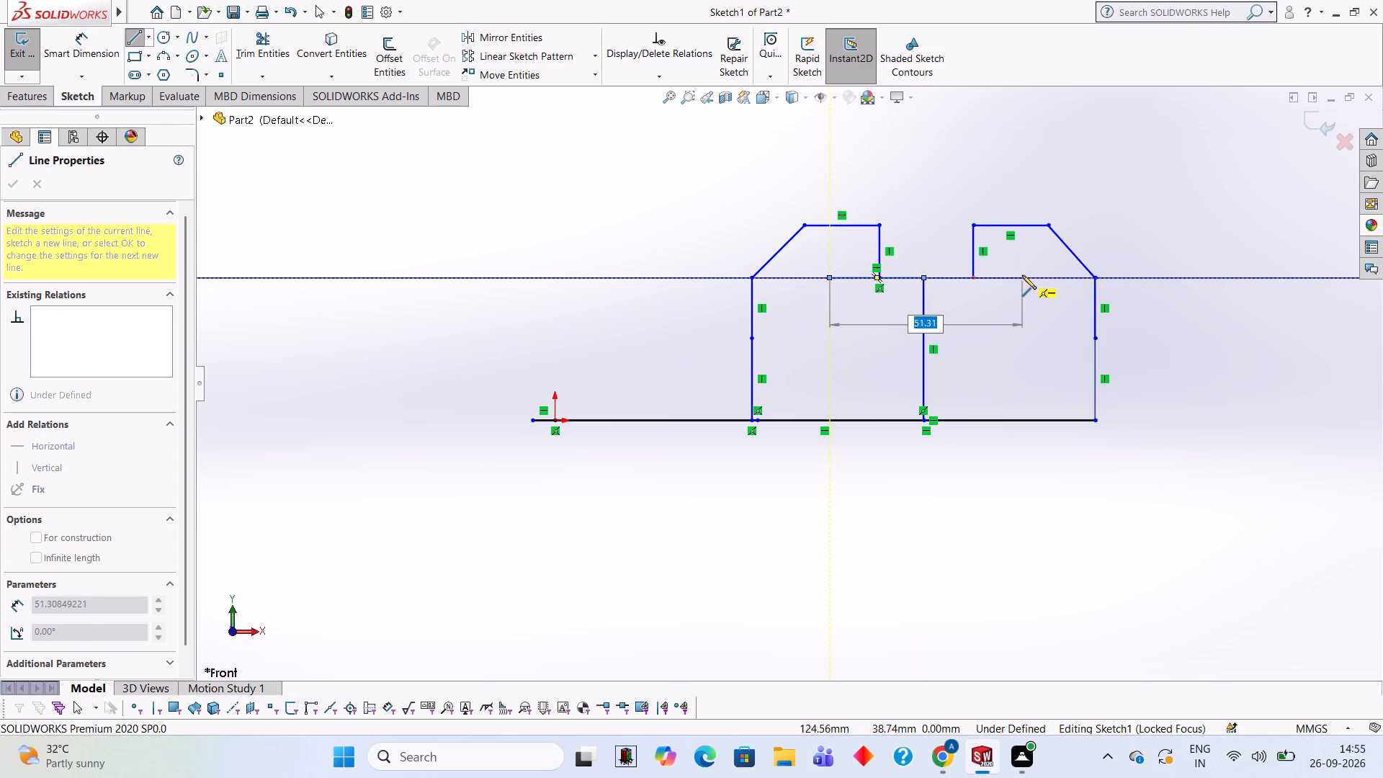
type("50")
key("Return")
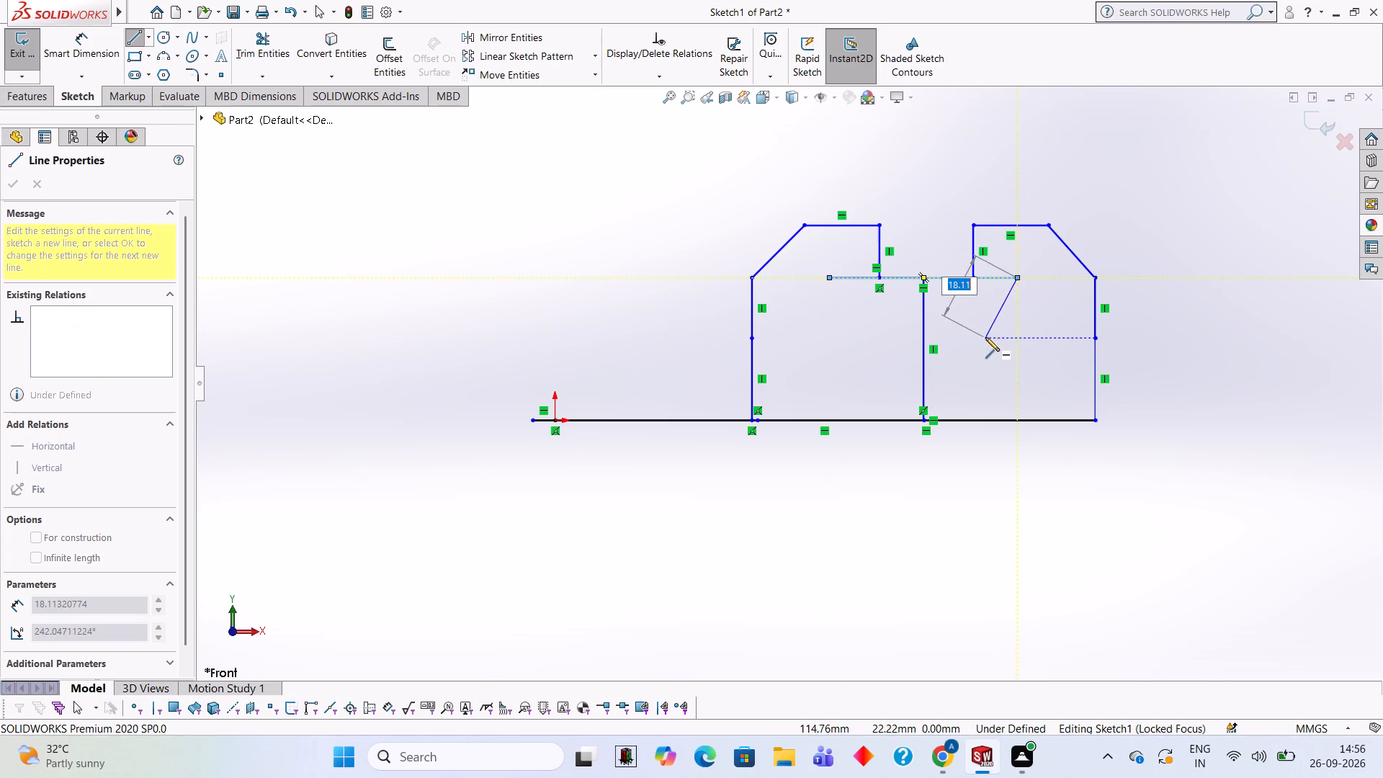
left_click(1021, 339)
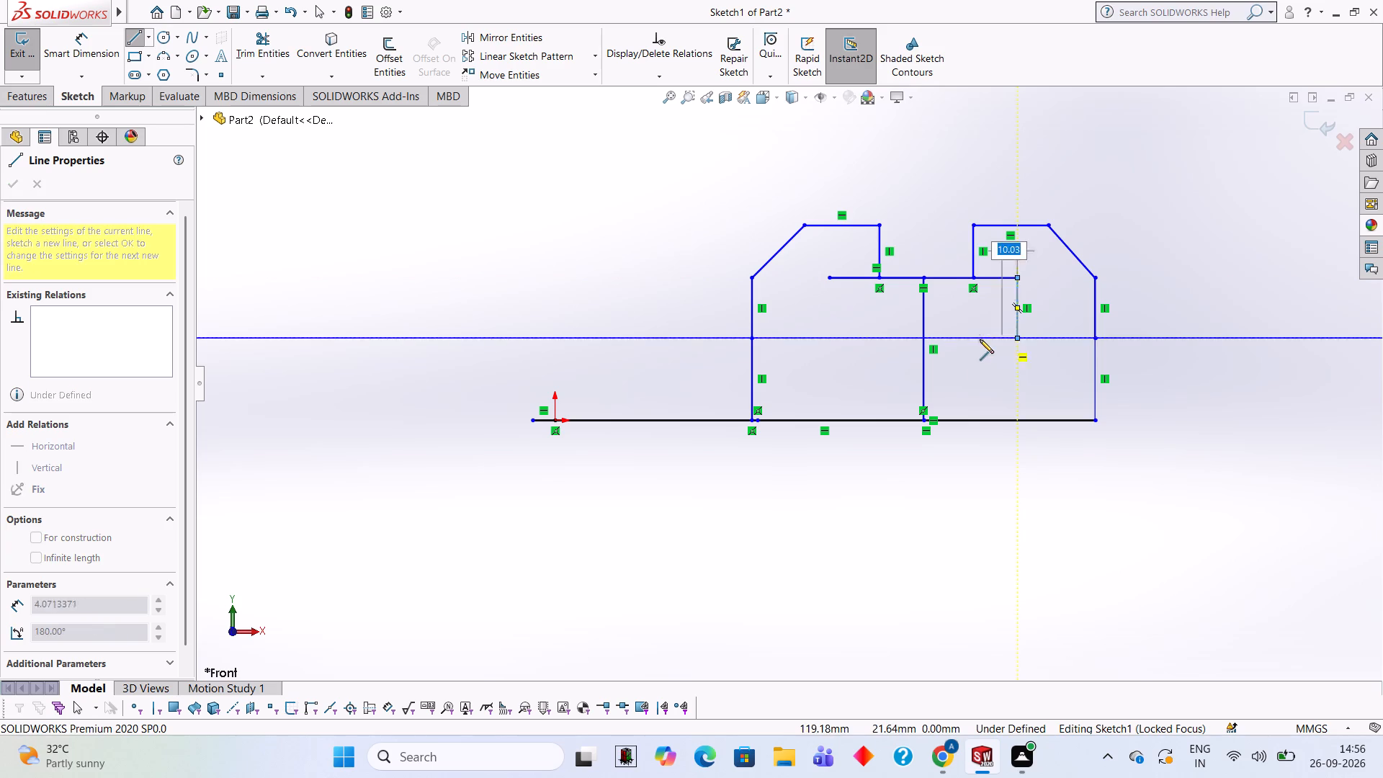
left_click(831, 336)
left_click(830, 277)
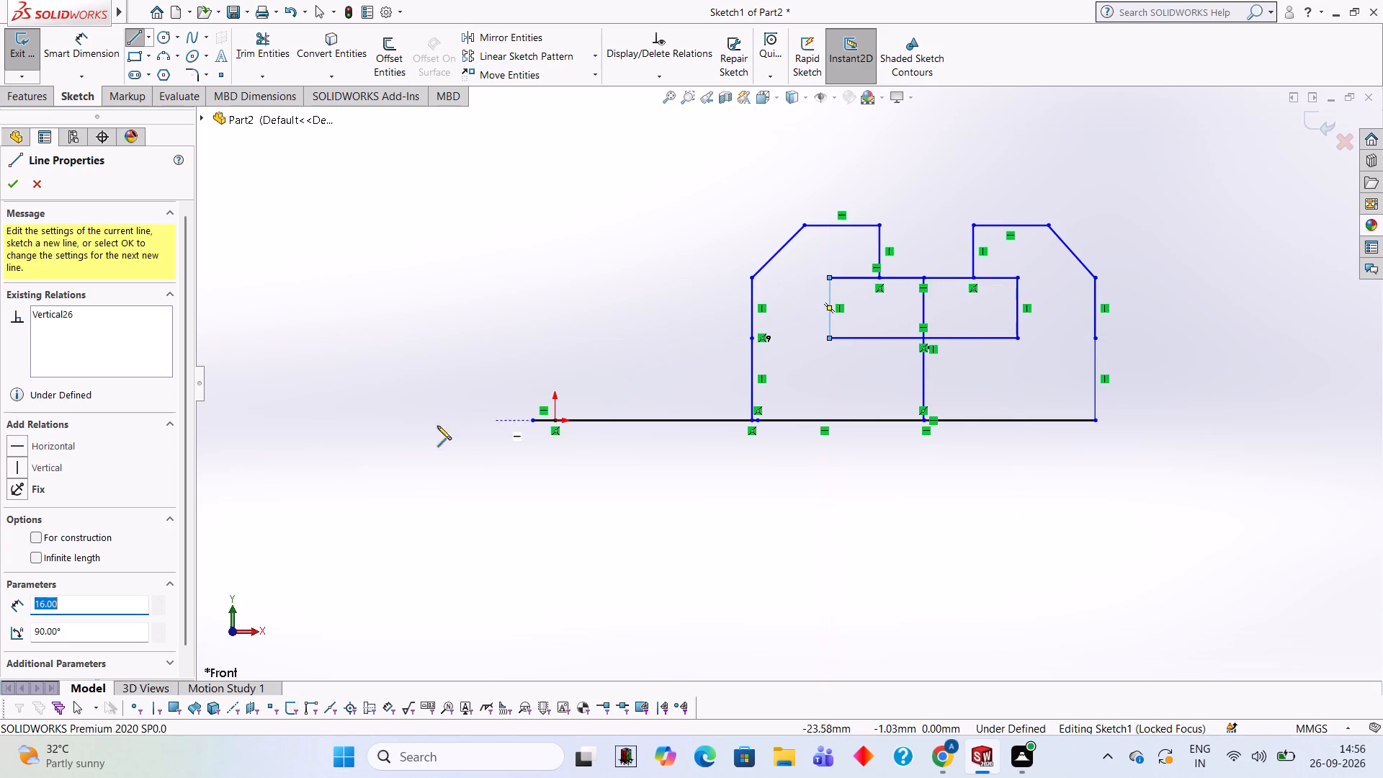
Trim away the rectangle's top edge between the two 14 mm notch verticals and the whole central vertical line.
left_click(288, 53)
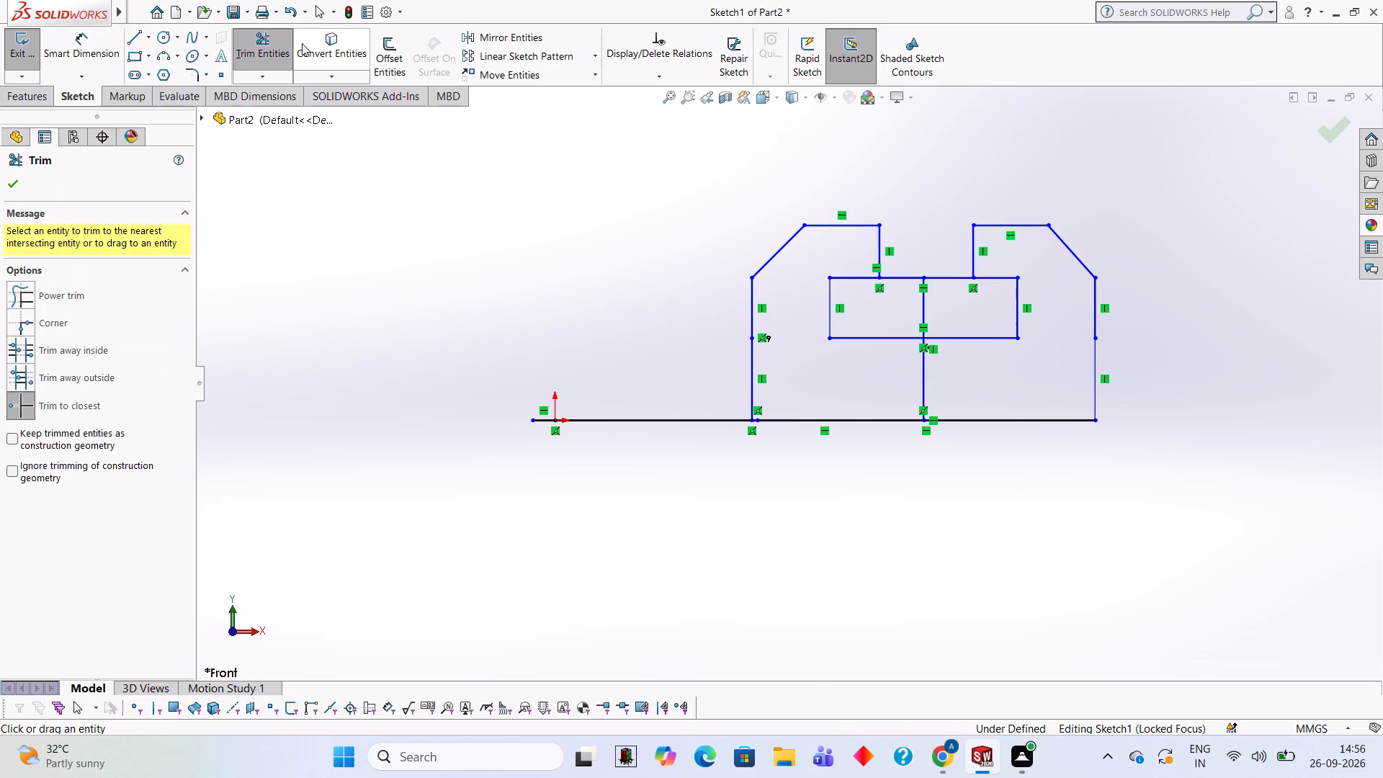
left_click(900, 274)
left_click(936, 275)
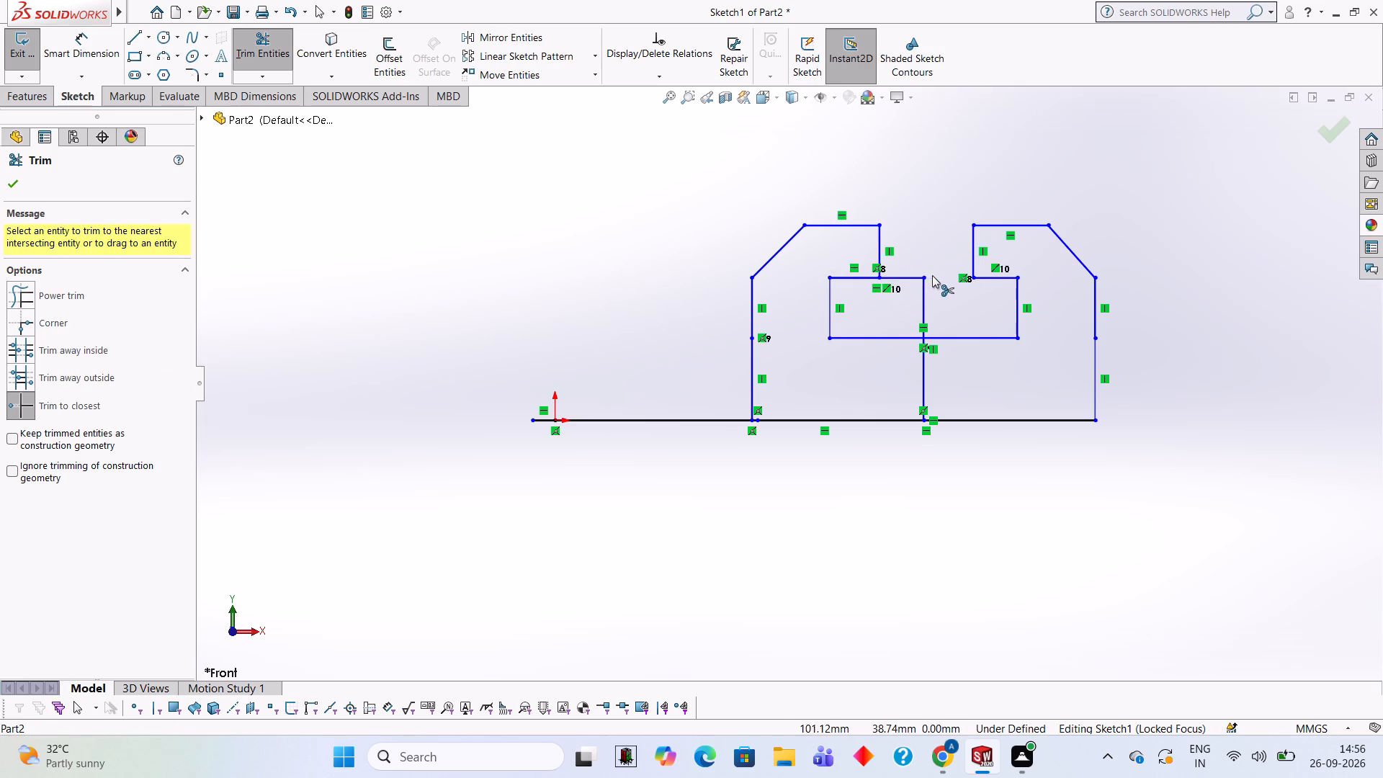
left_click(910, 275)
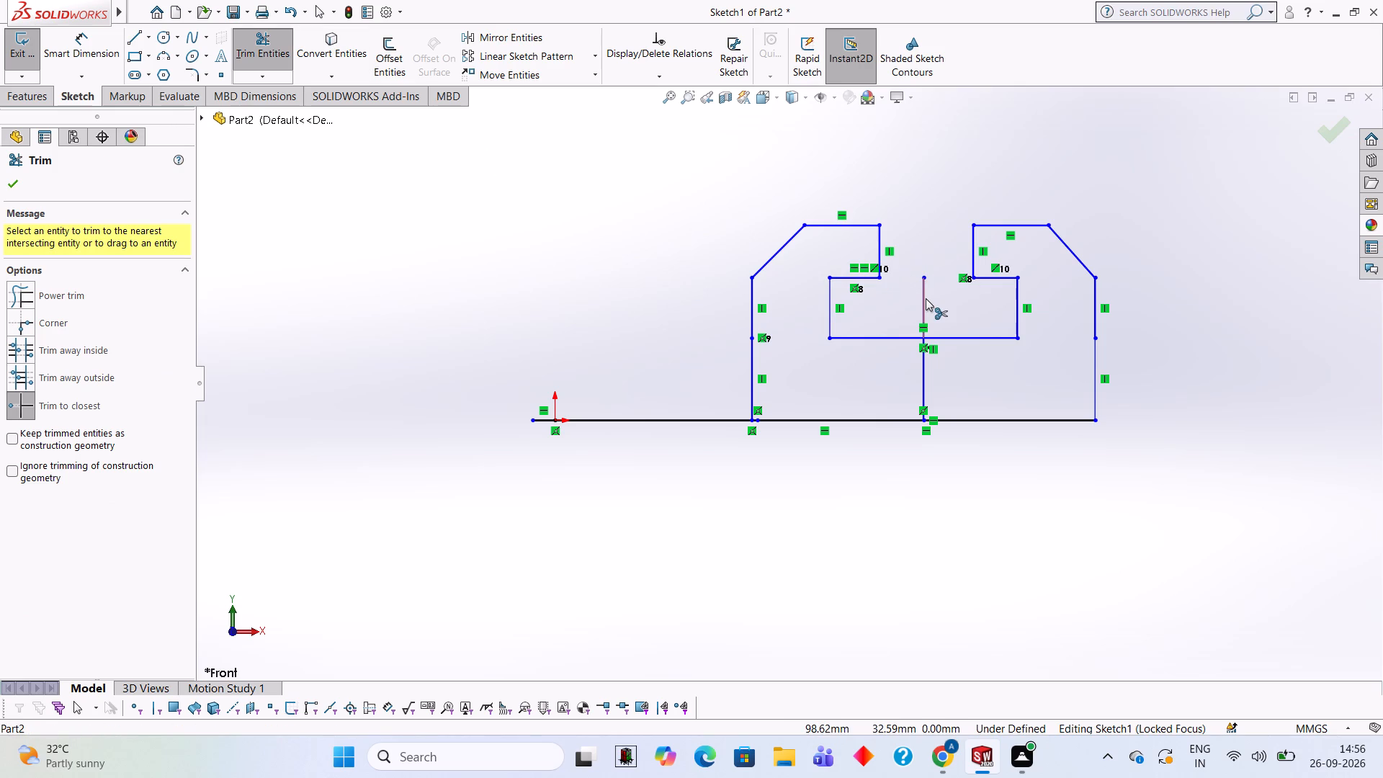
left_click(921, 298)
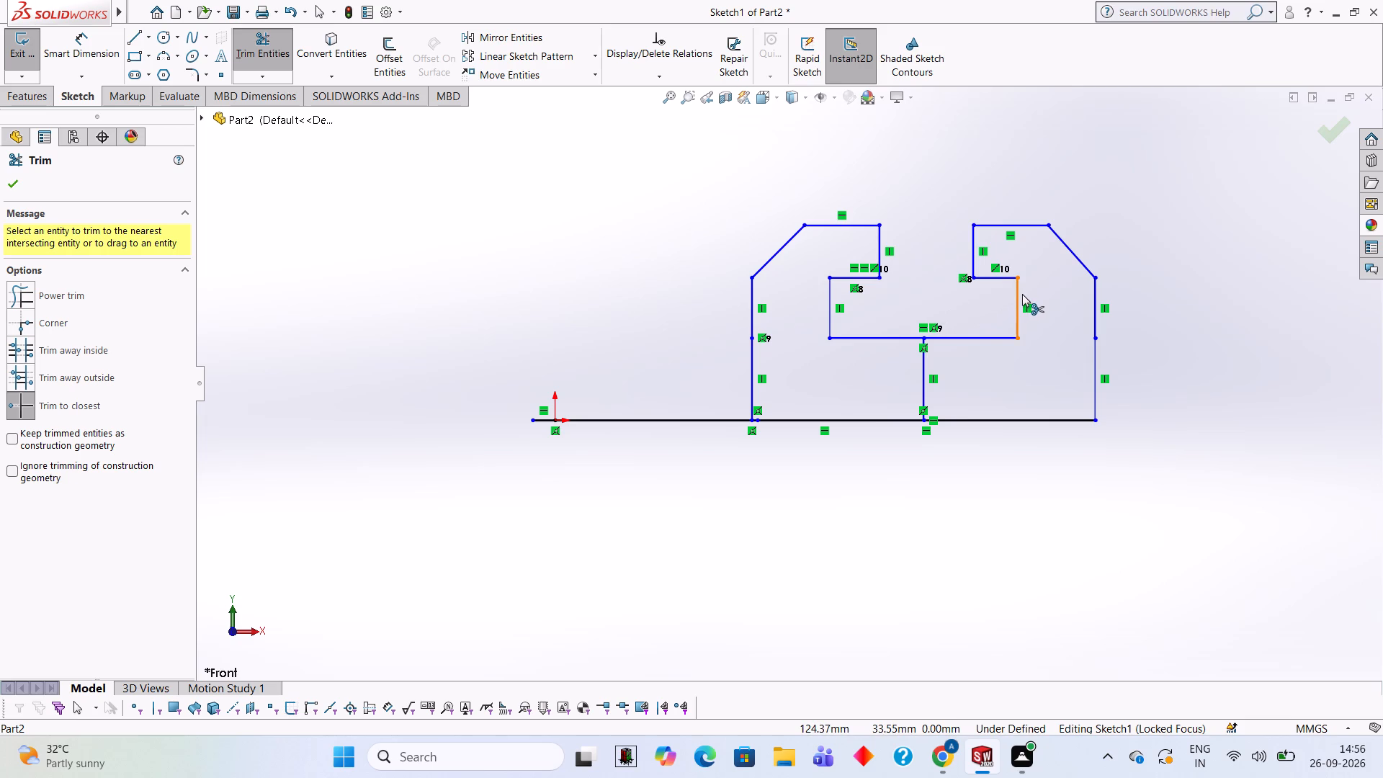
left_click(922, 386)
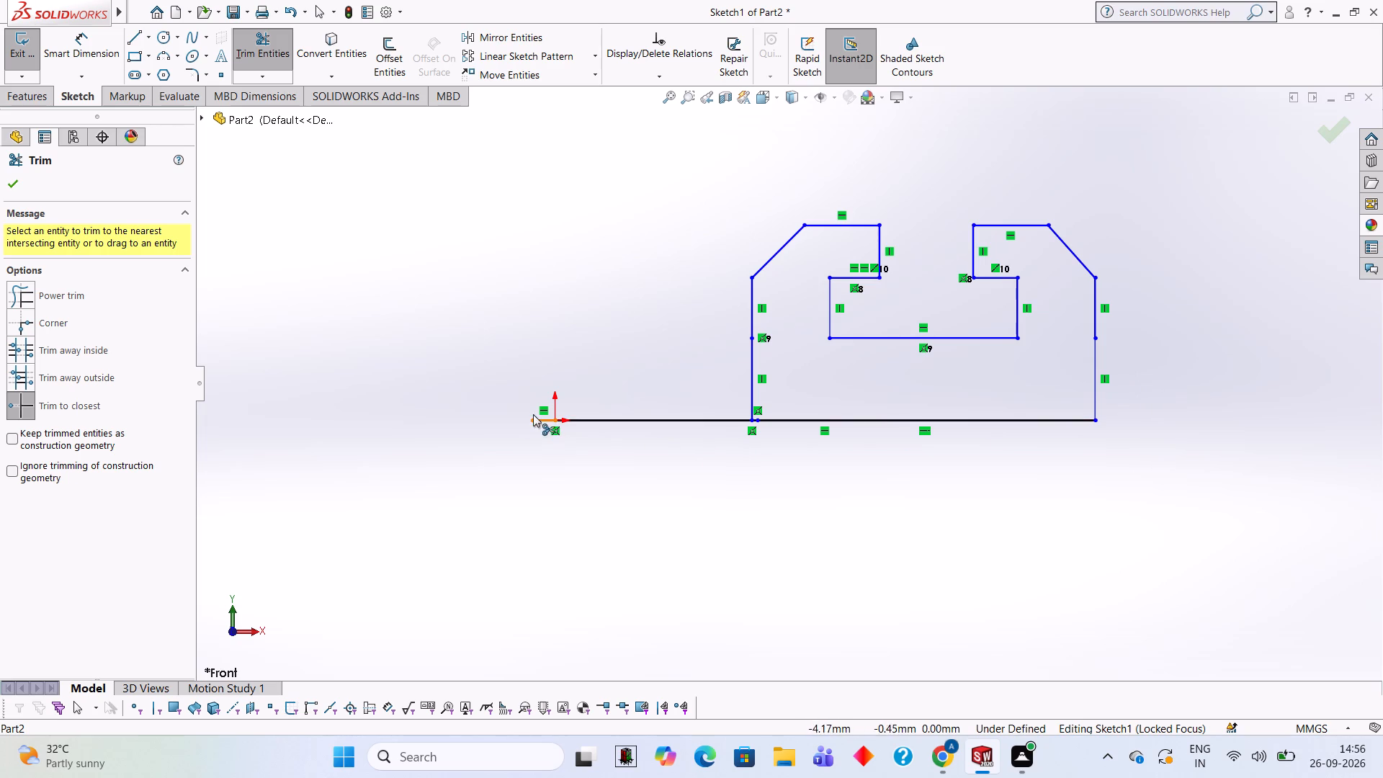
Draw a 6 mm vertical line upward from the origin.
left_click(130, 45)
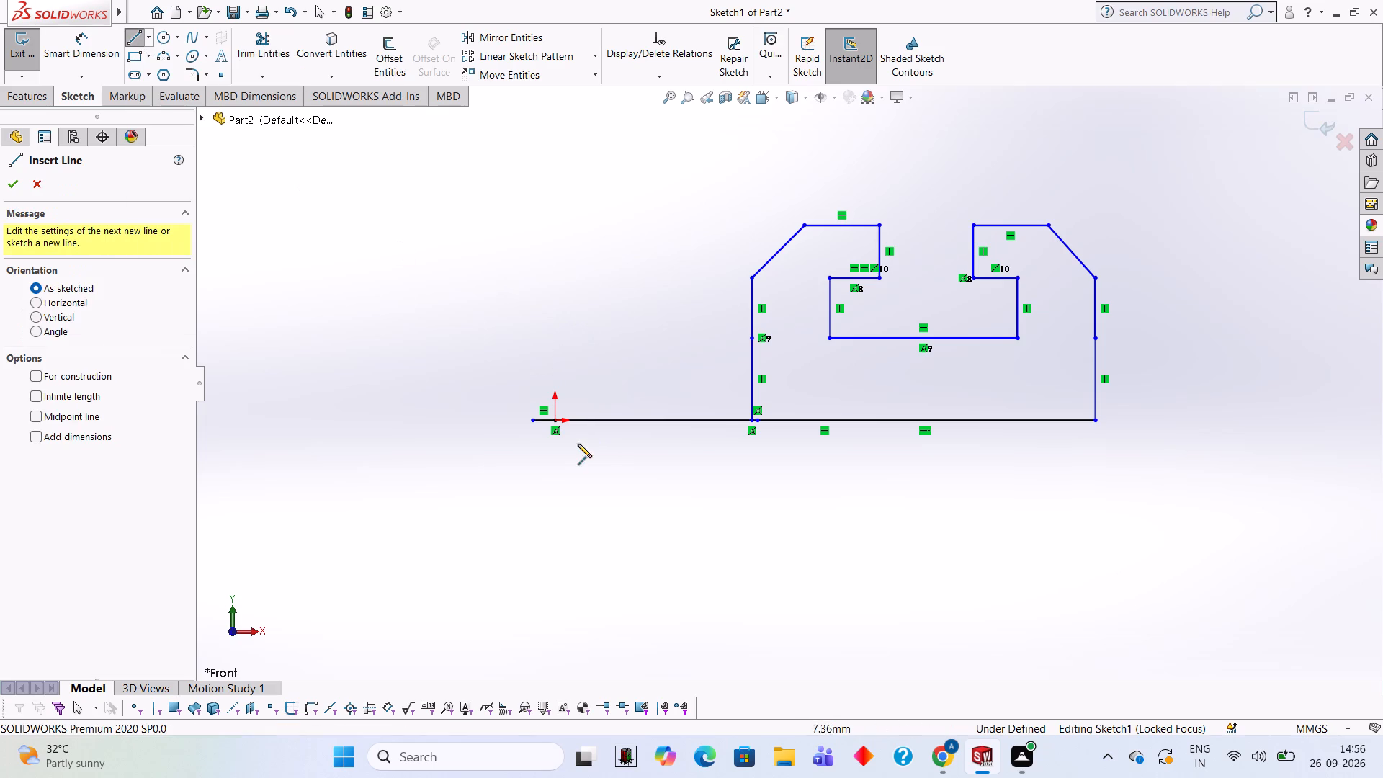
left_click(551, 419)
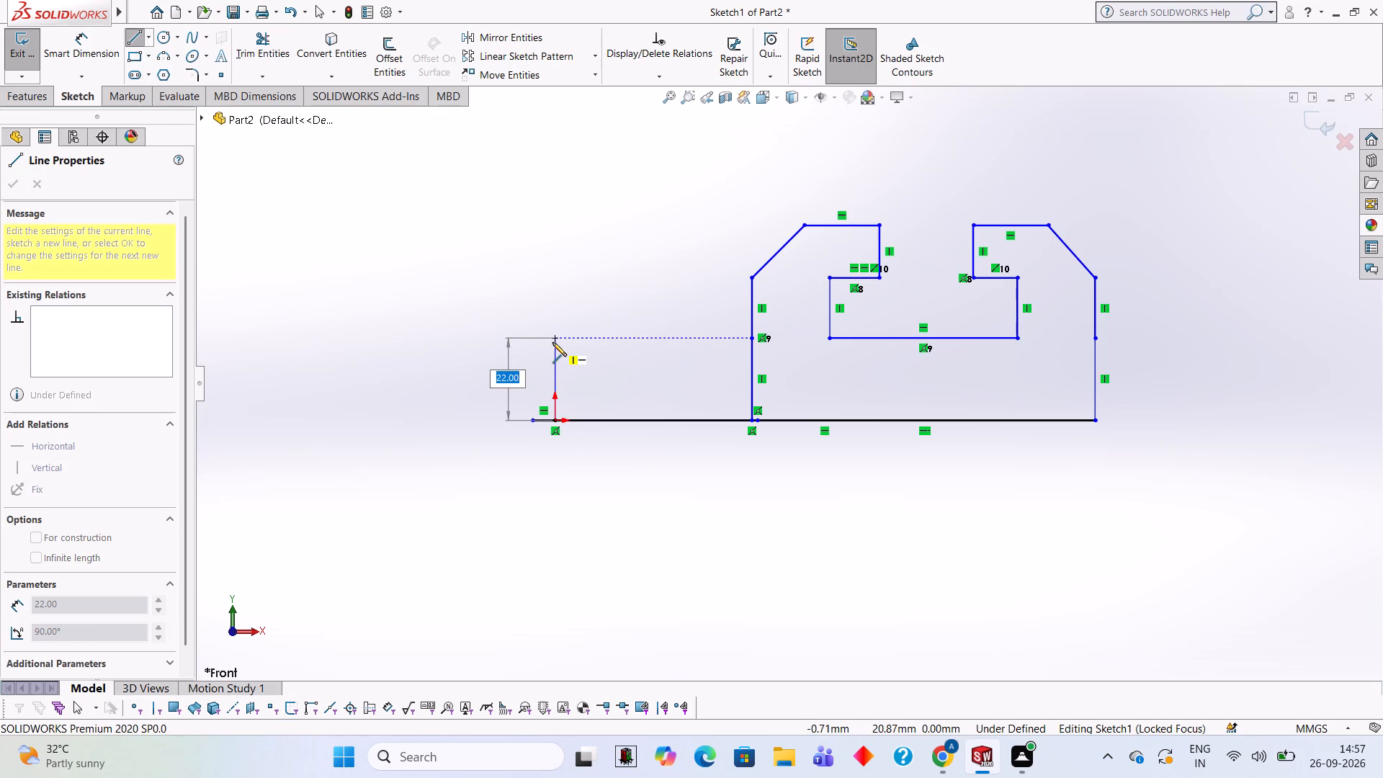
key("6")
key("Return")
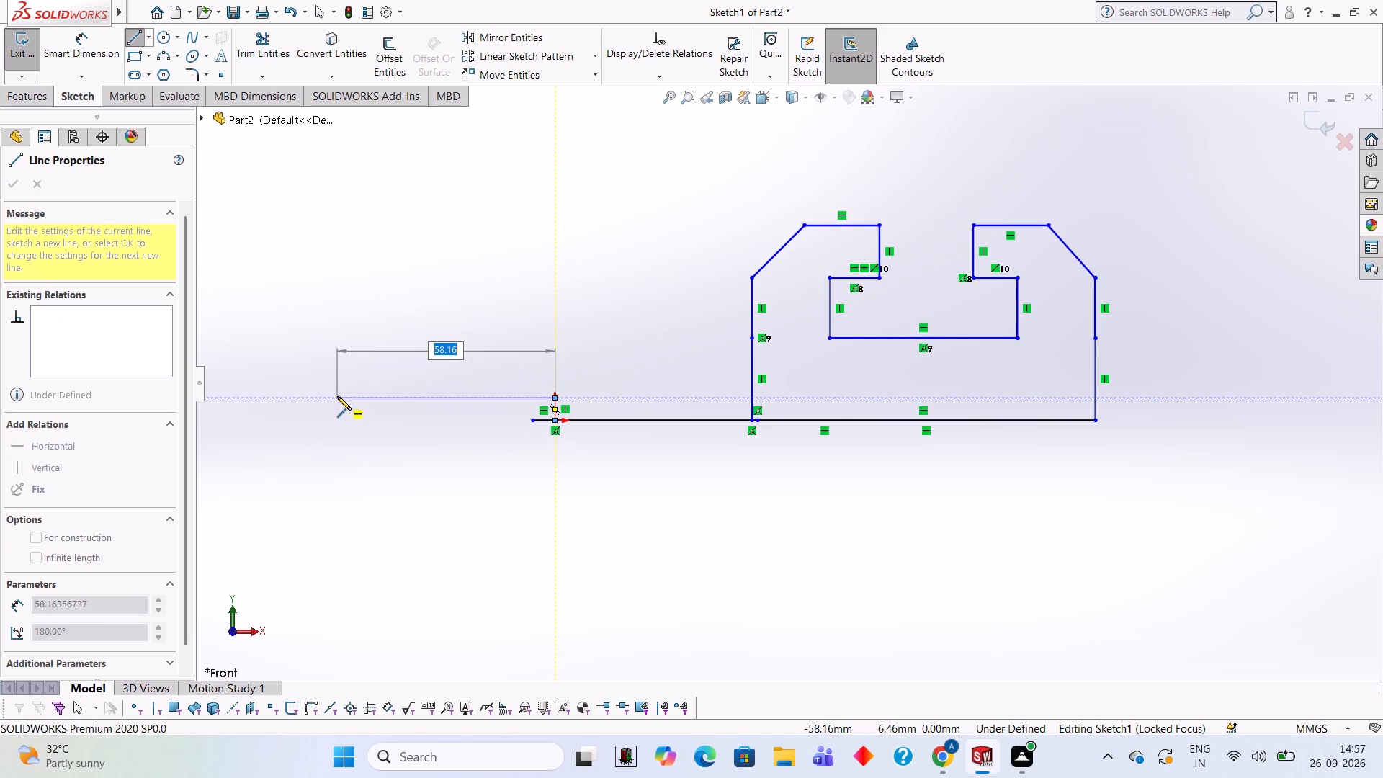
key("Escape")
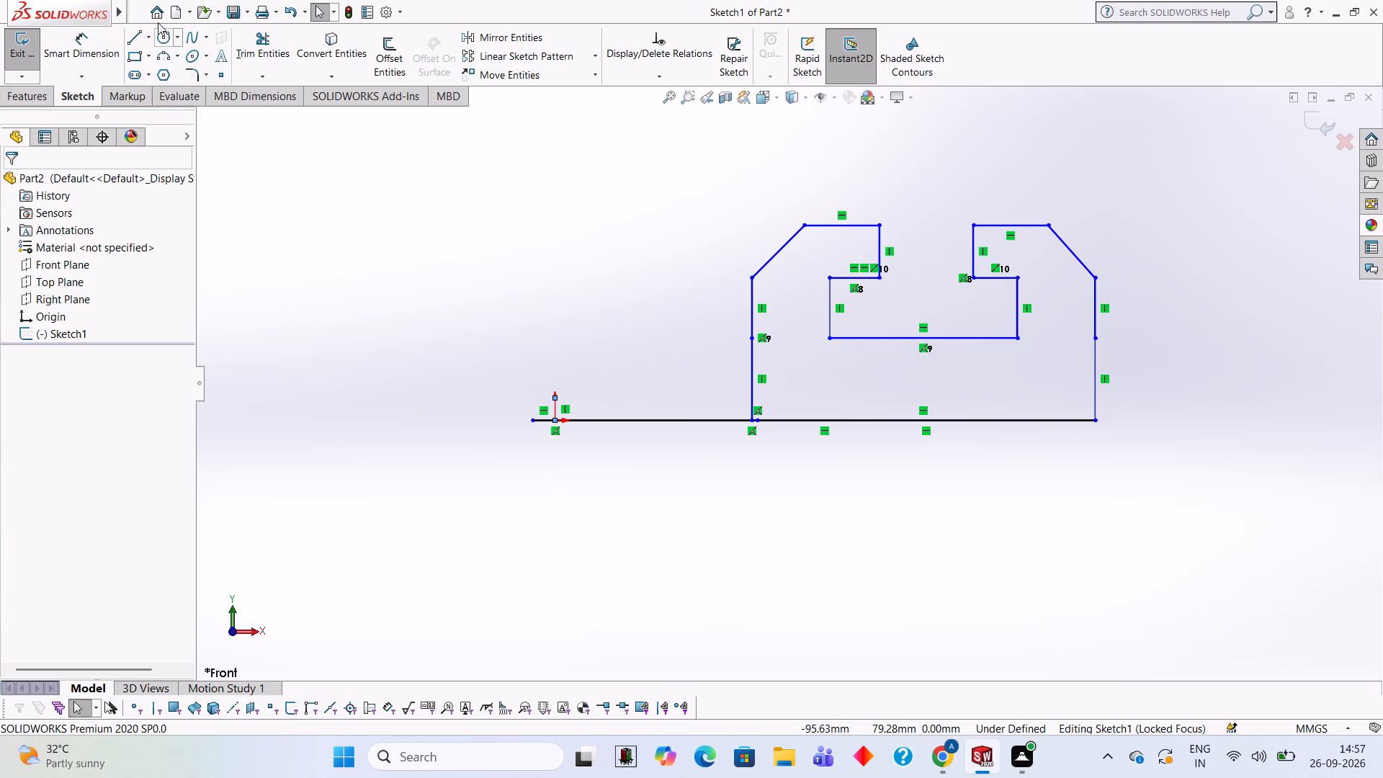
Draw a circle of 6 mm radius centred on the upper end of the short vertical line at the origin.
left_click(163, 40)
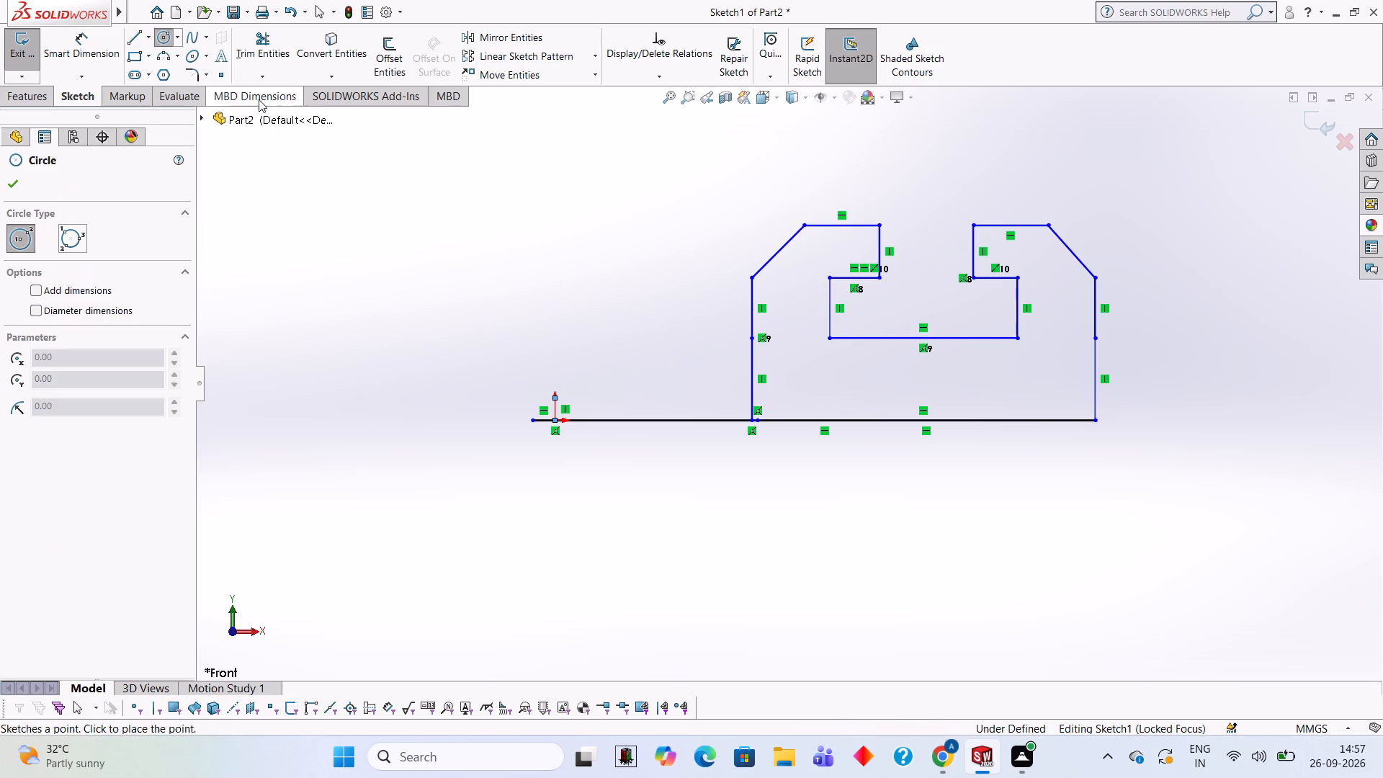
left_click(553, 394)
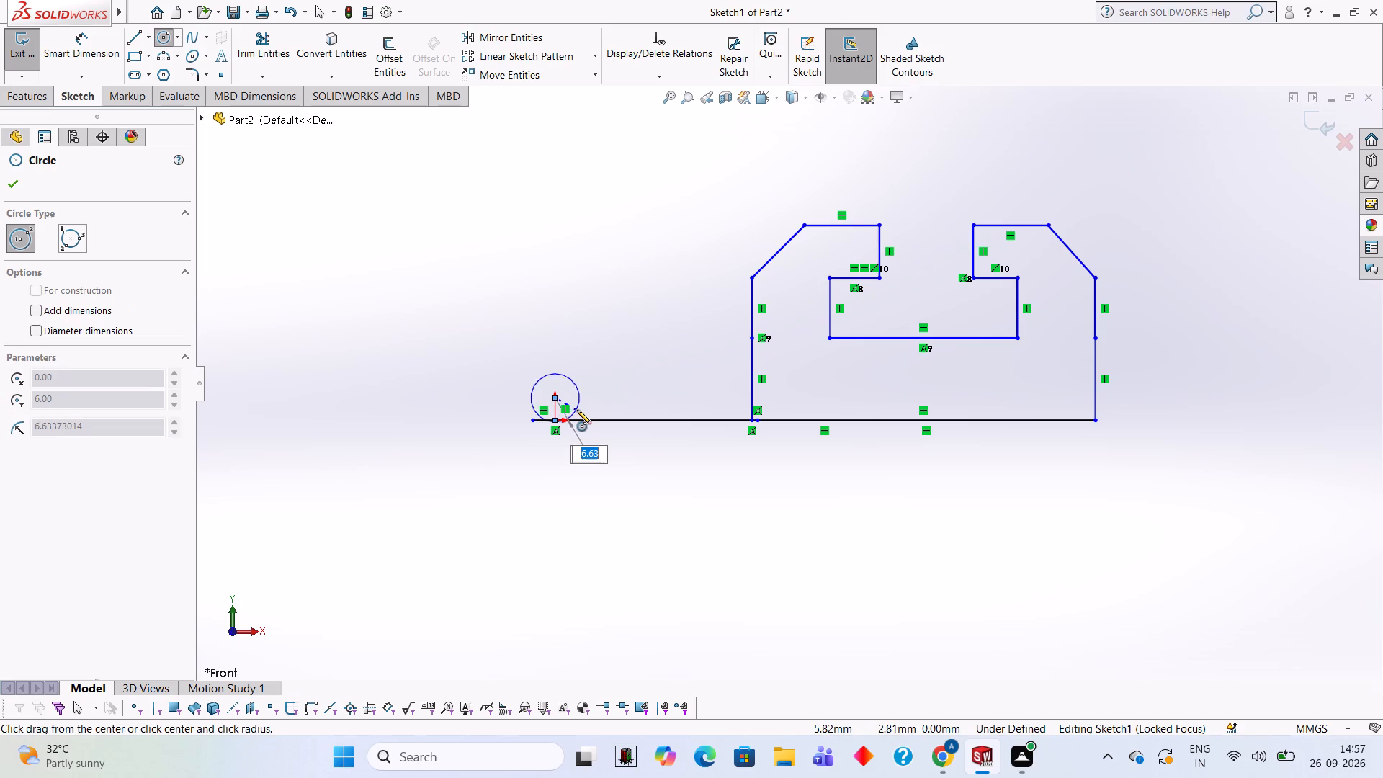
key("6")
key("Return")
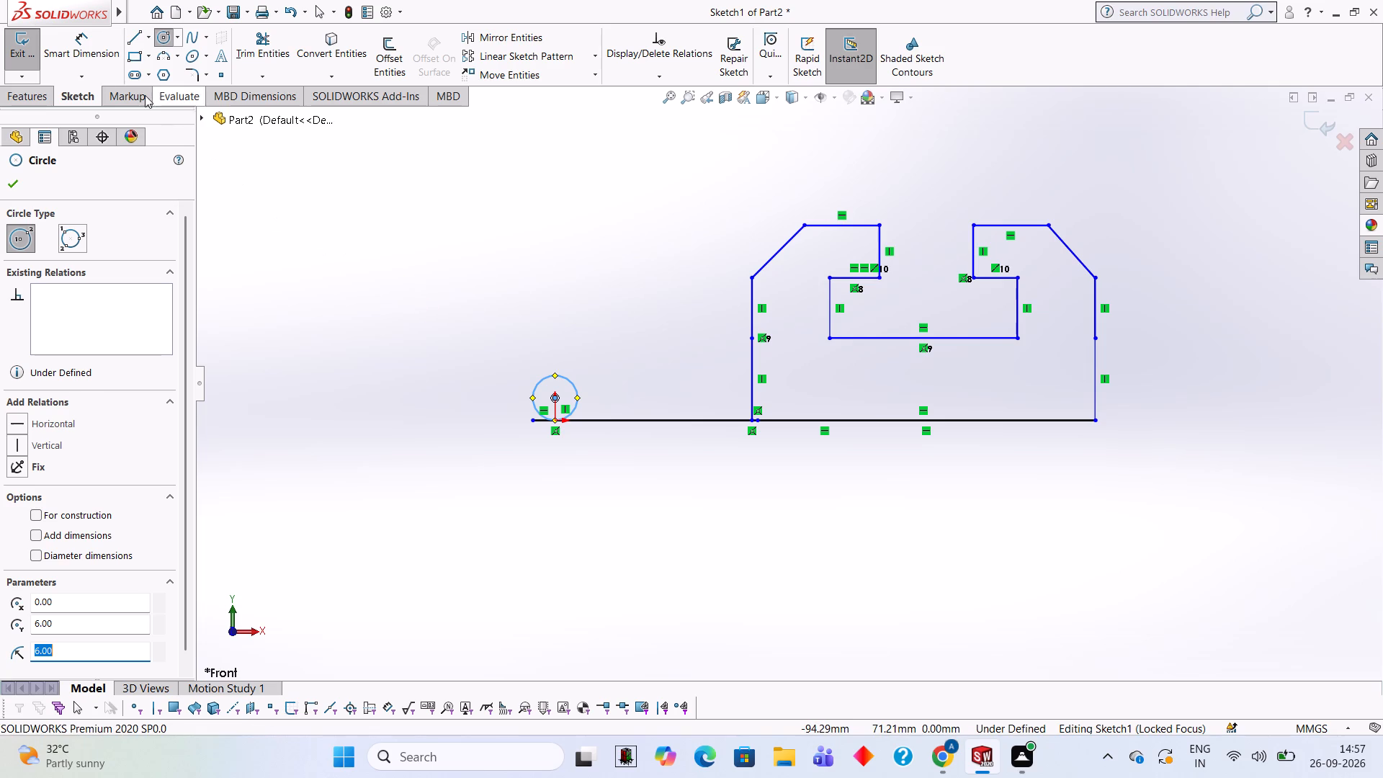
Draw a 60 mm horizontal line towards the origin side from the lower end of the 45° sloped line.
left_click(136, 35)
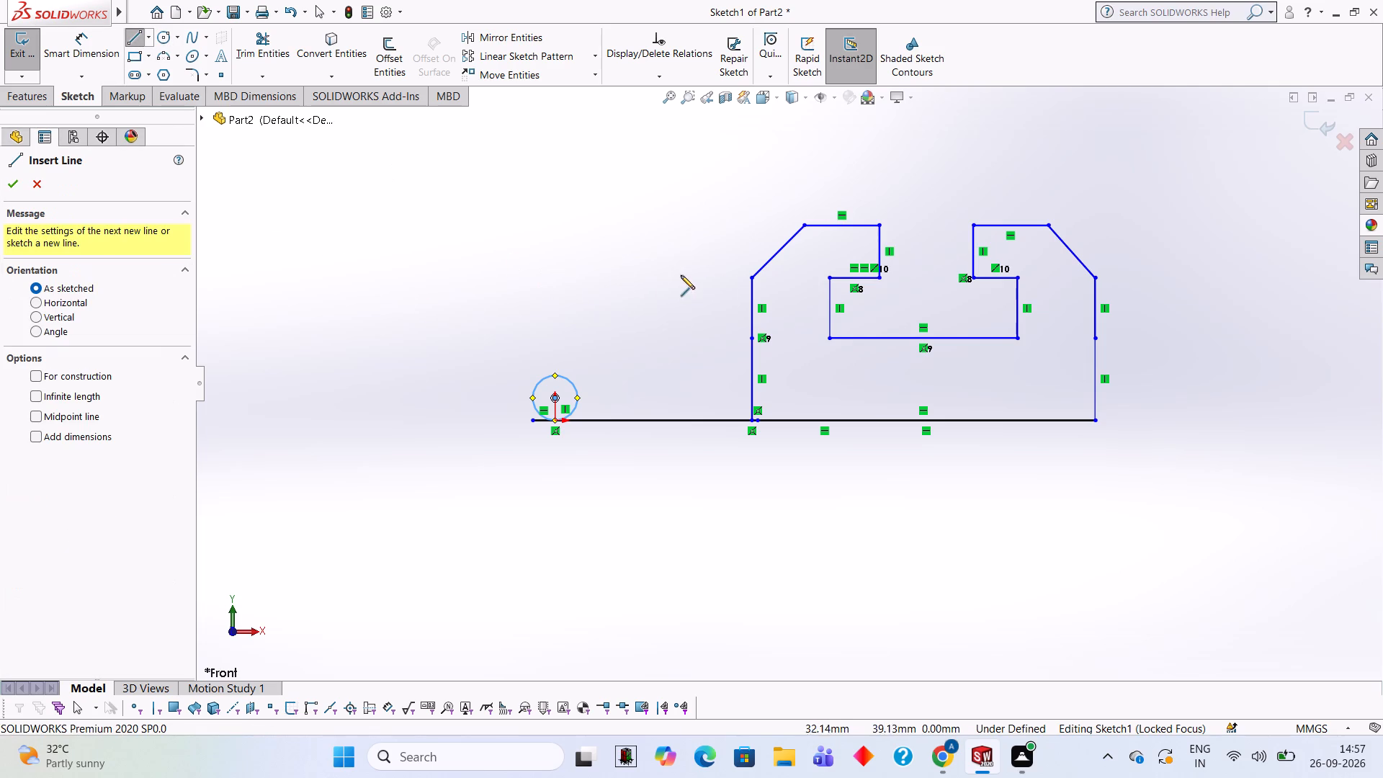
left_click(748, 274)
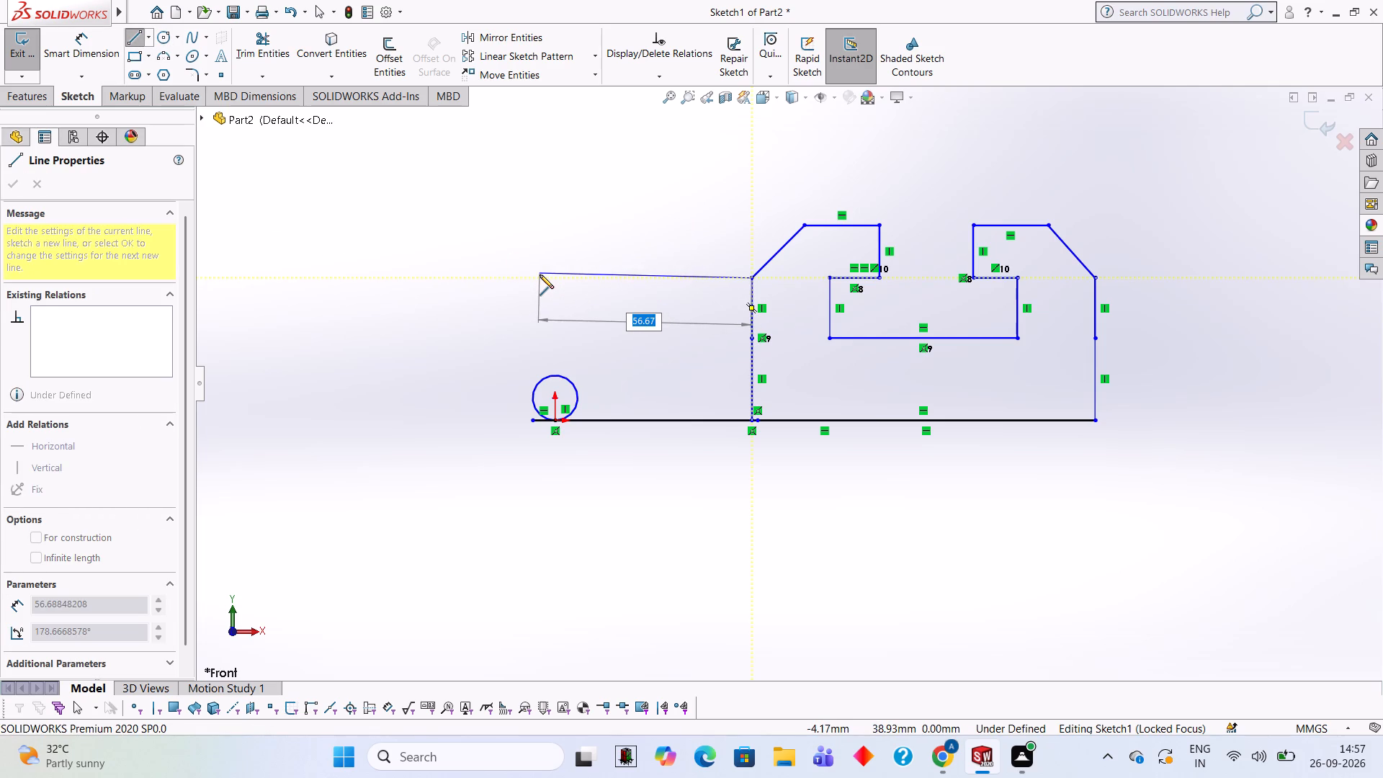
type("60")
key("Return")
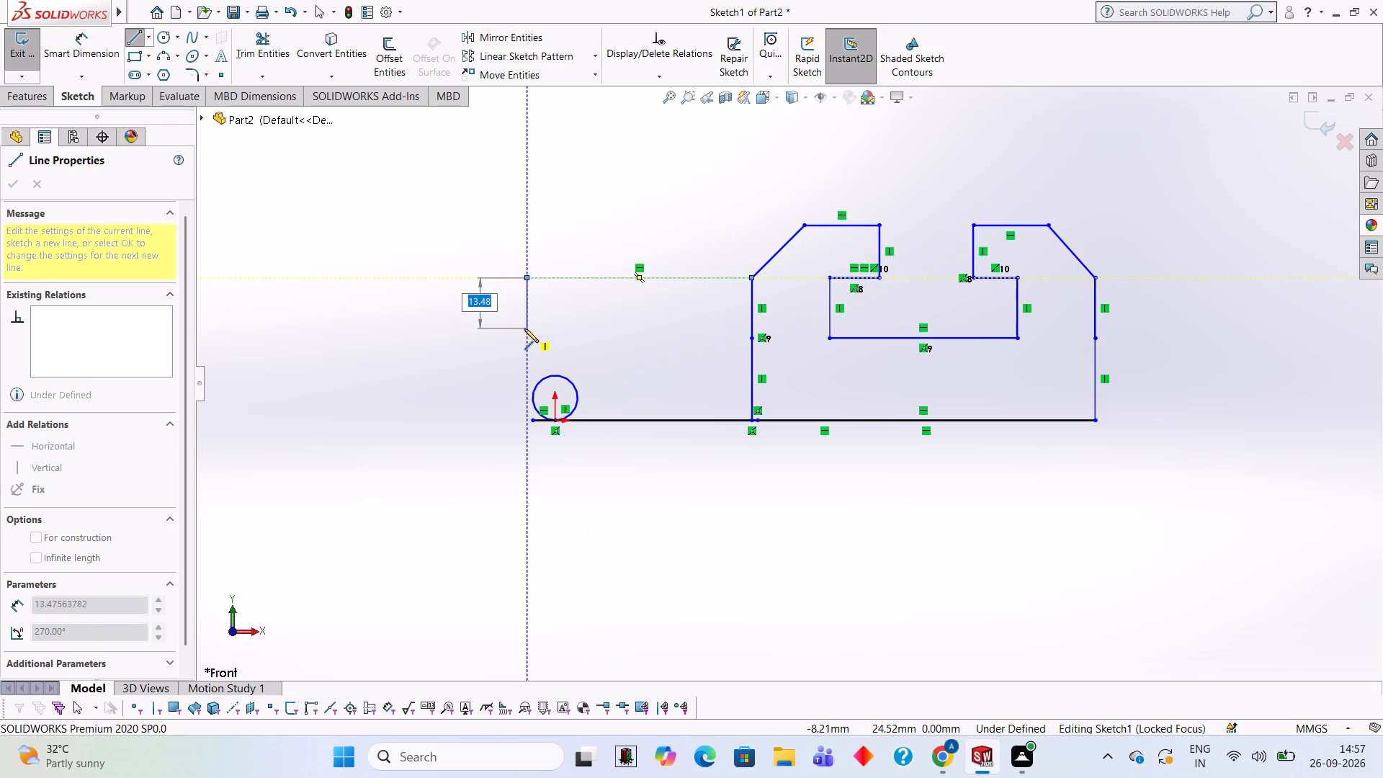
key("Escape")
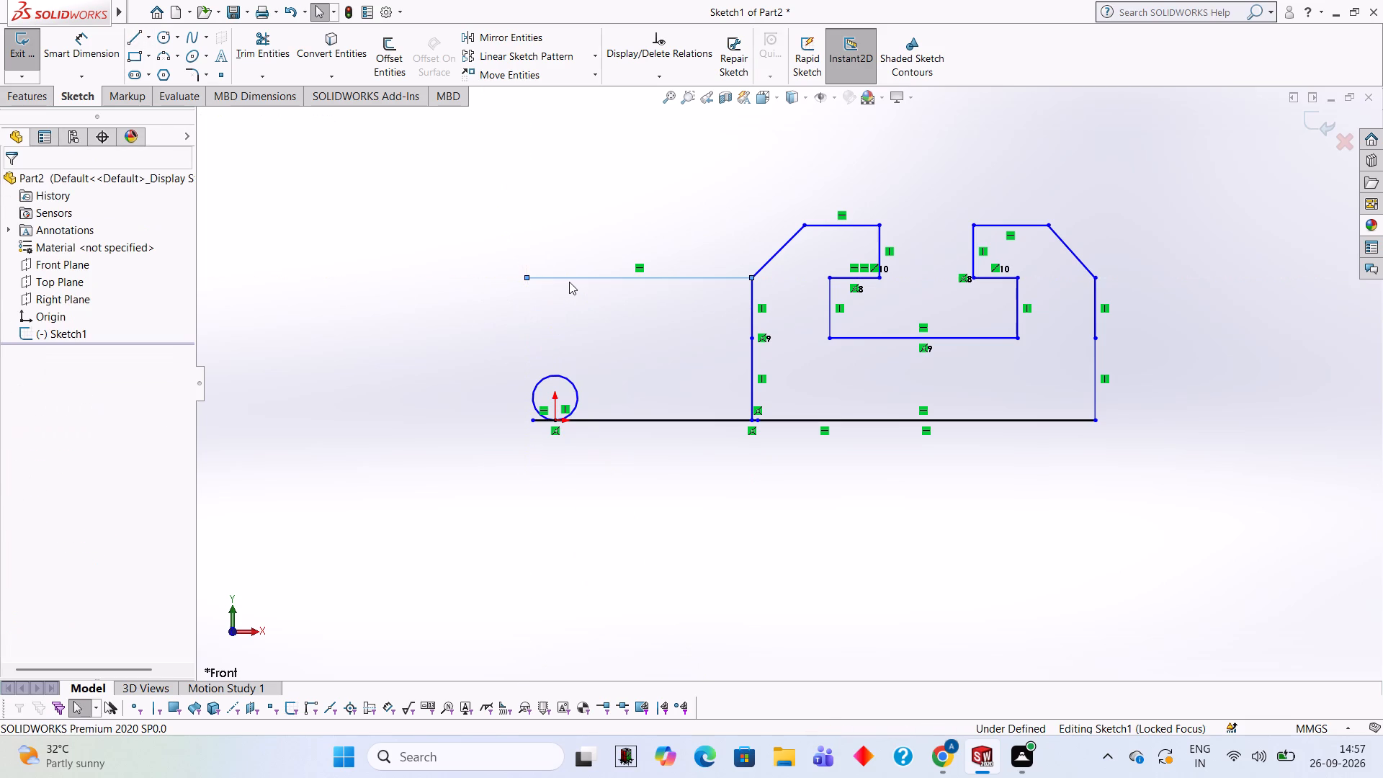
Trim away the circle at the origin and the baseline portions outside the profile, up to its lower corner nearest the origin.
left_click(274, 55)
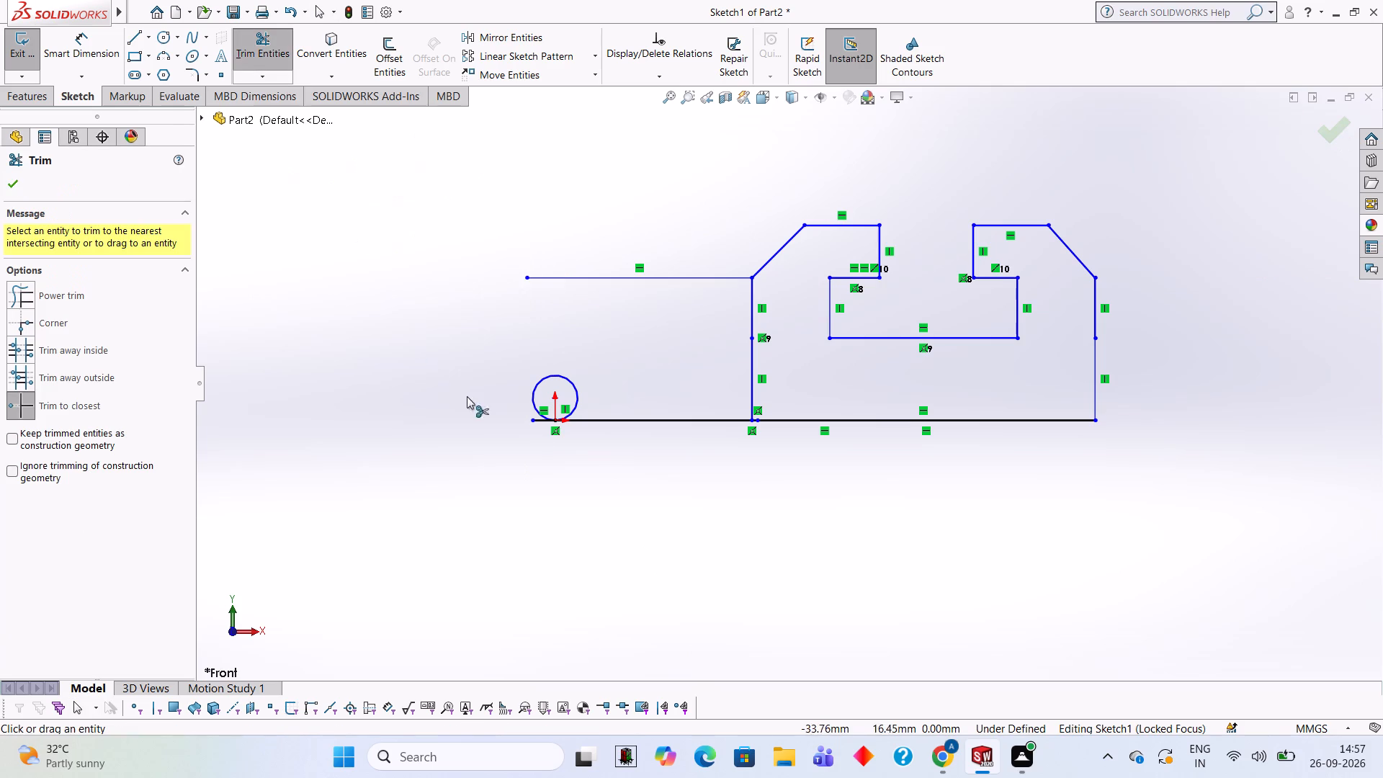
left_click(542, 421)
left_click(540, 415)
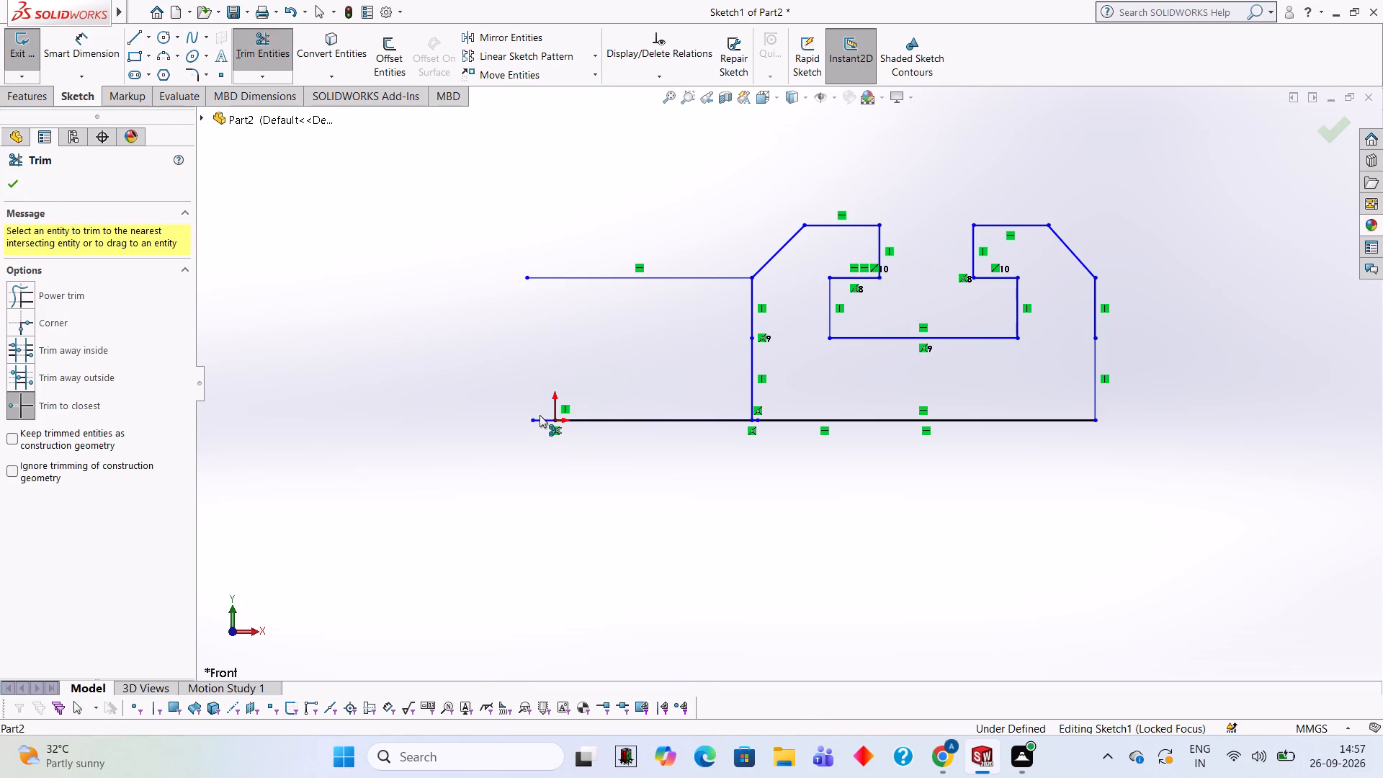
left_click(537, 419)
left_click(702, 424)
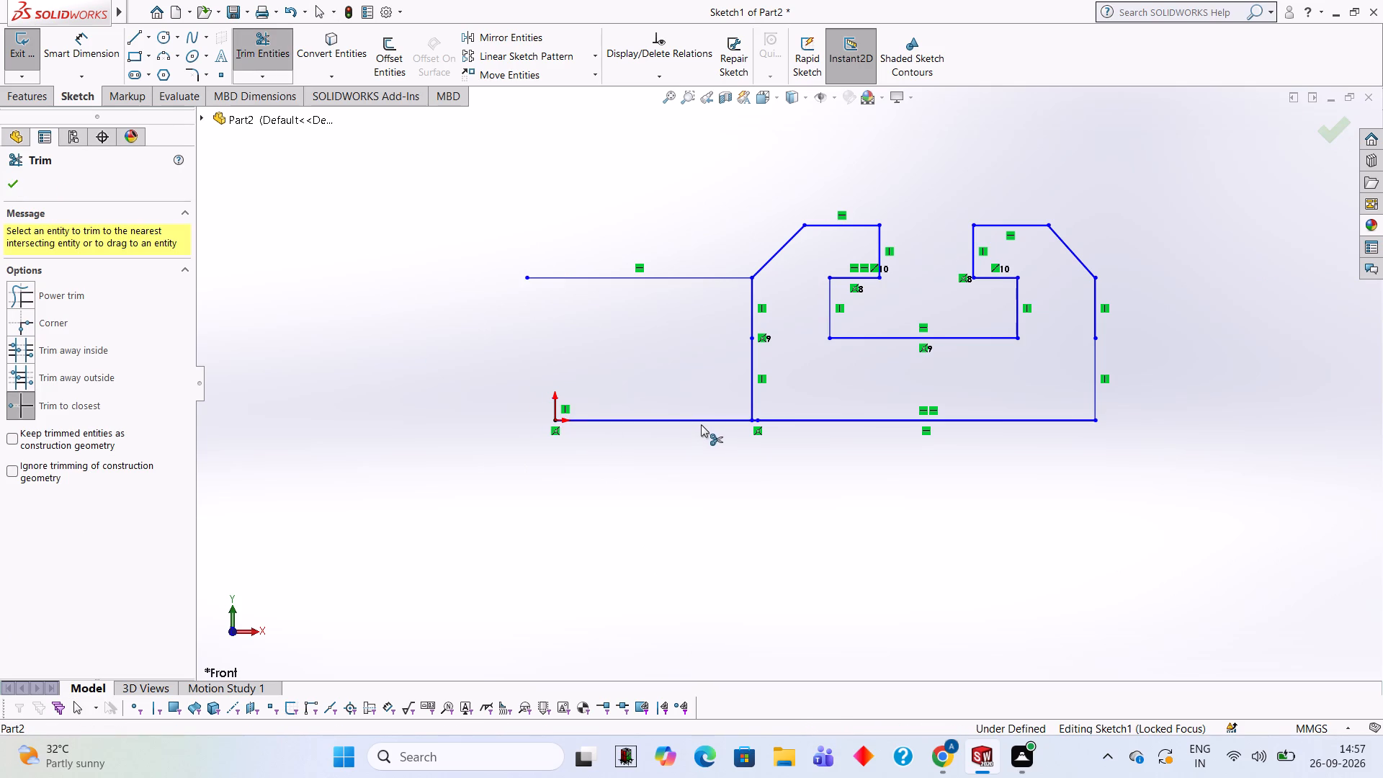
left_click(699, 424)
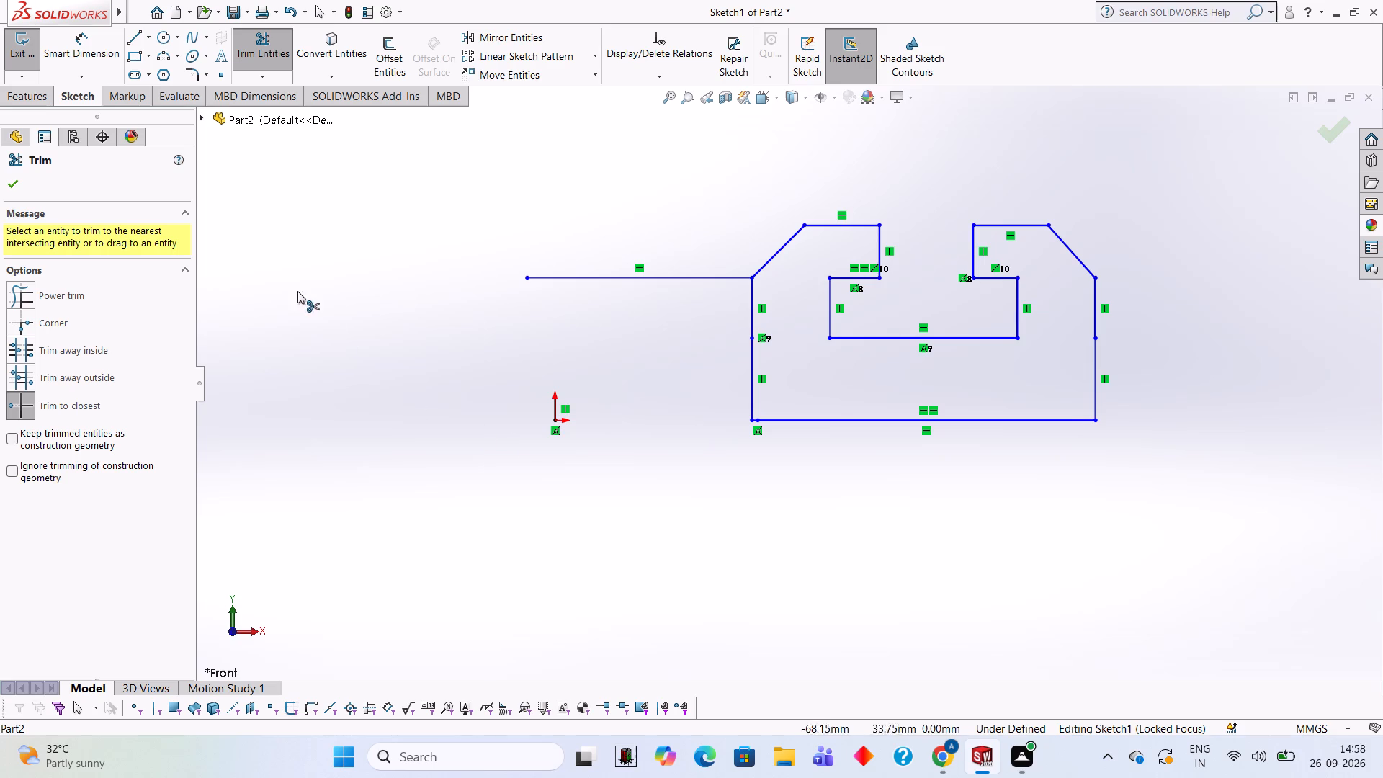
left_click(148, 39)
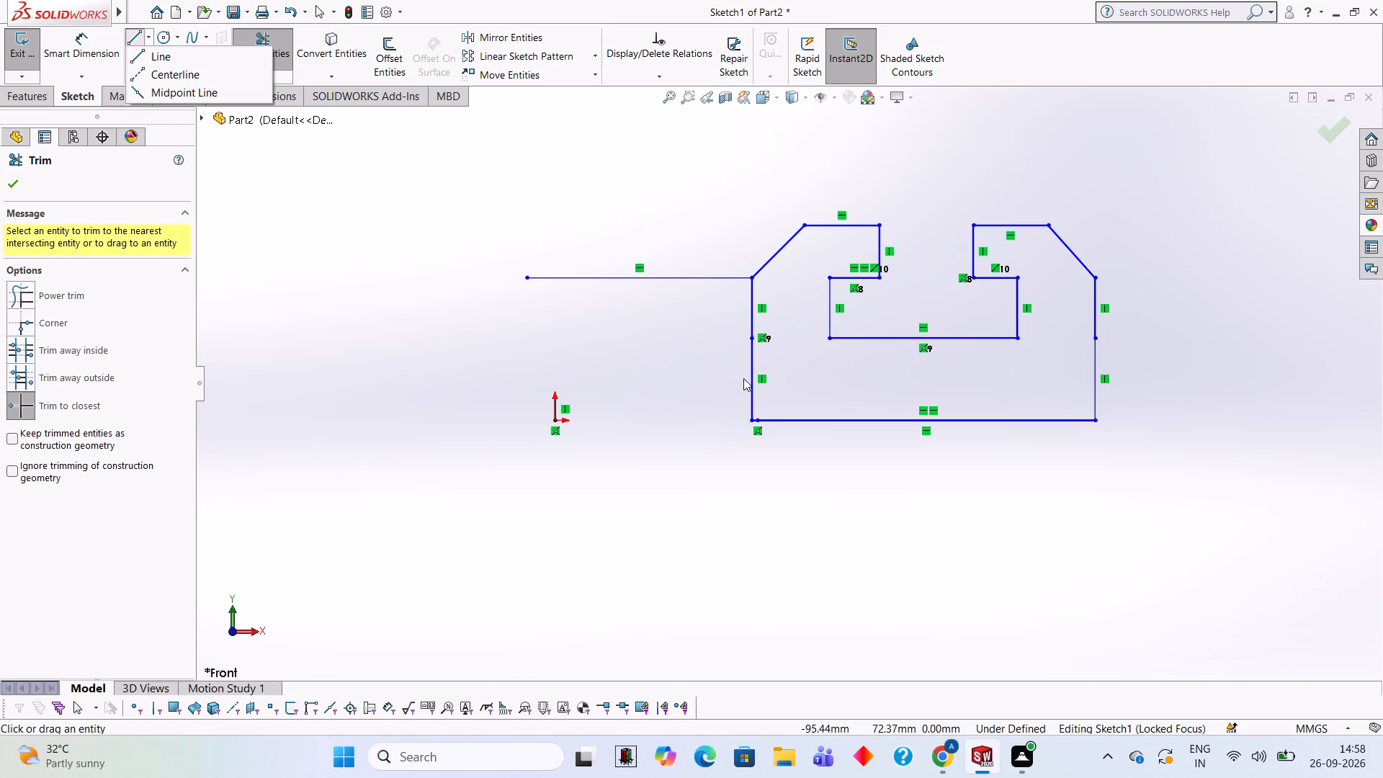
left_click(752, 421)
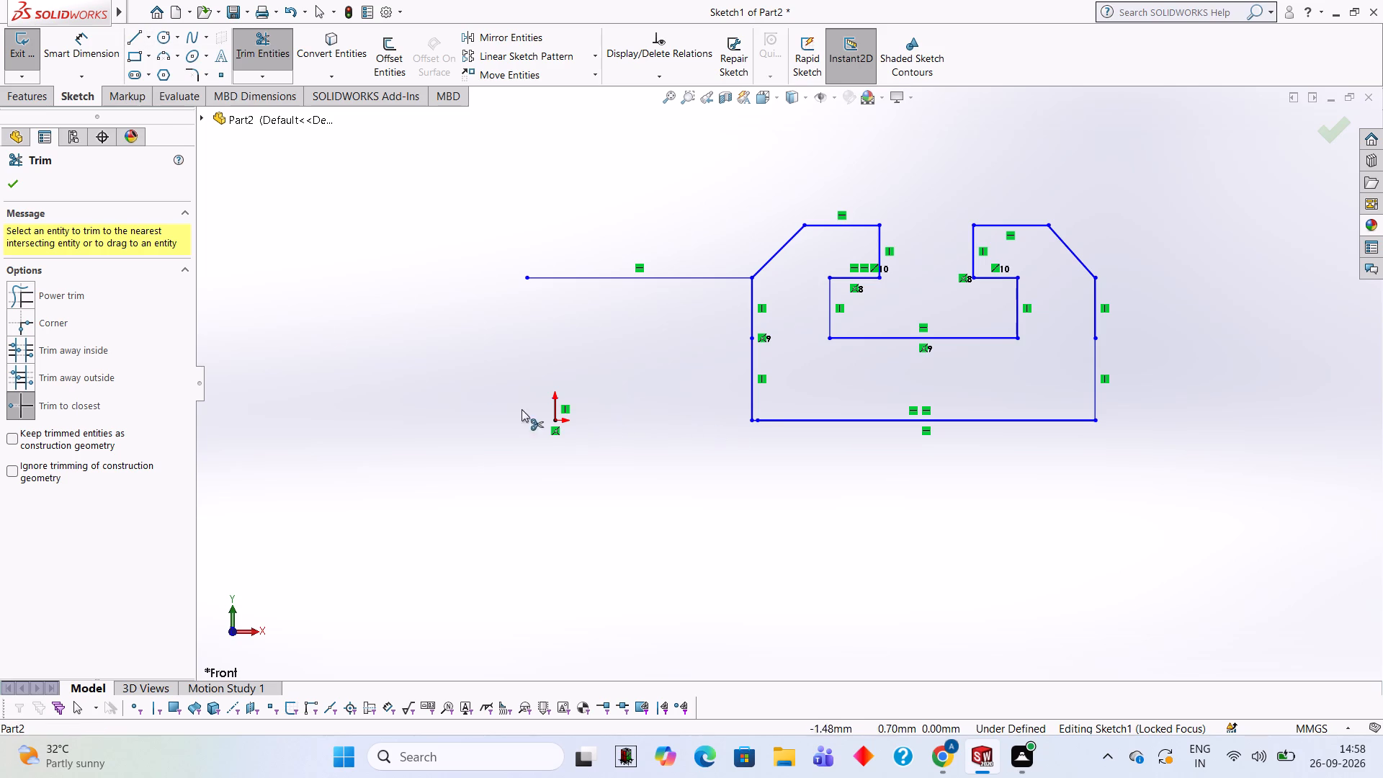
Draw a 54 mm horizontal line from the profile's lower corner towards the origin and continue it with a 6 mm segment.
left_click(142, 35)
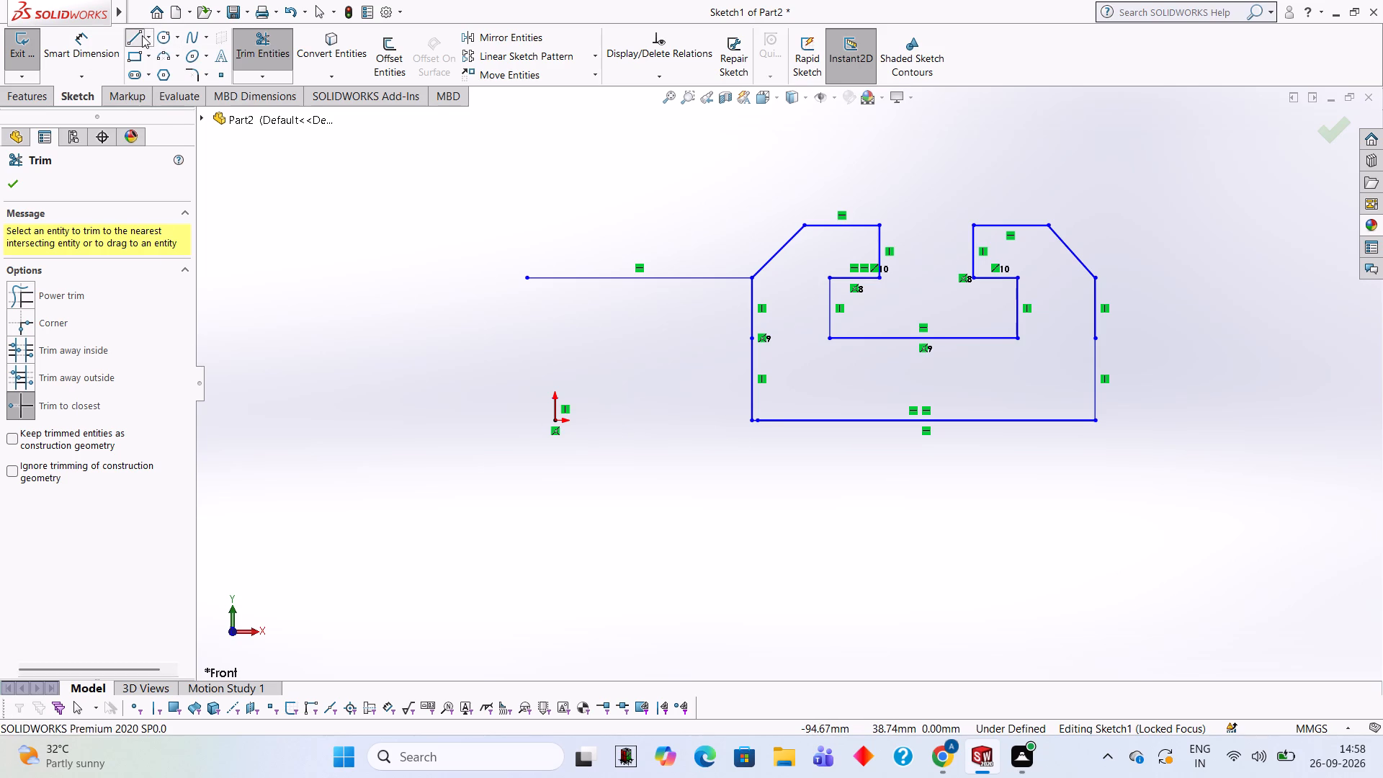
left_click(751, 419)
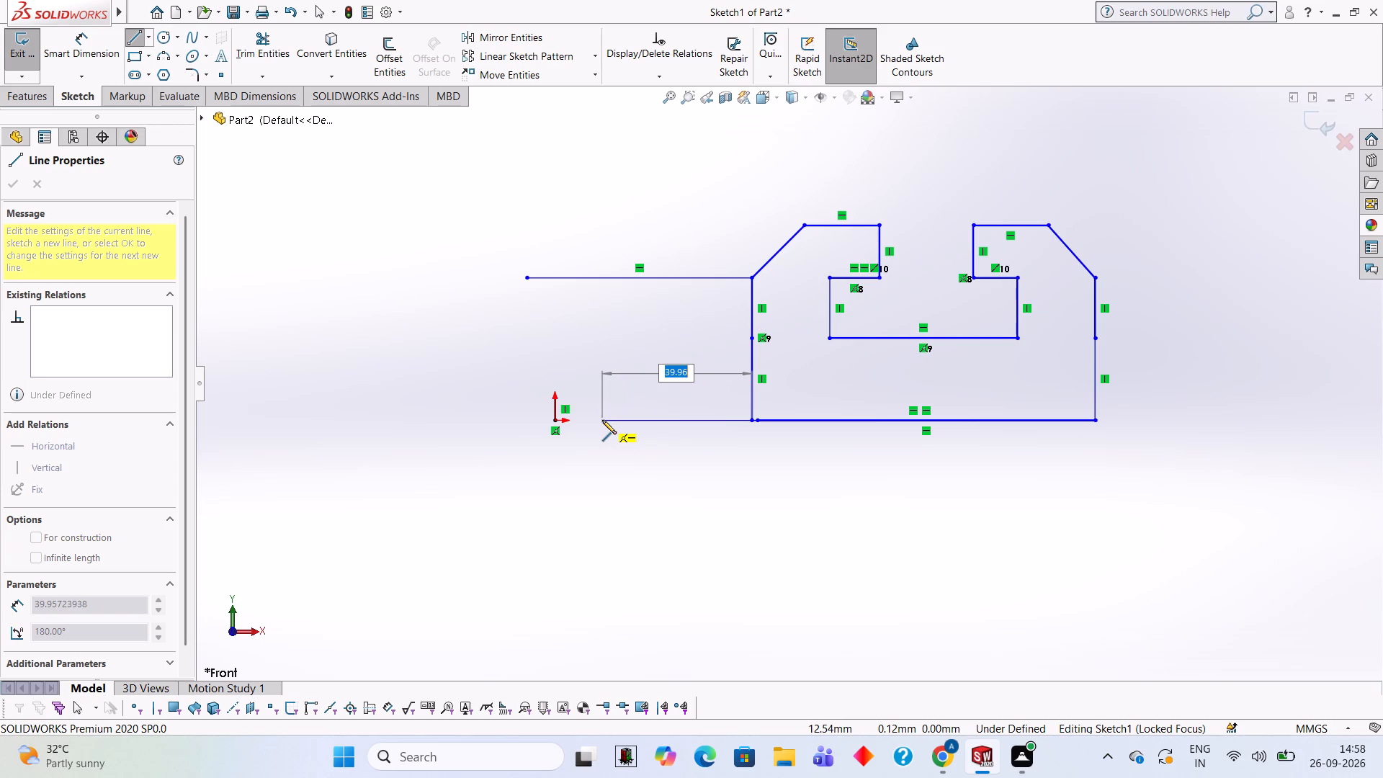
type("54")
key("Return")
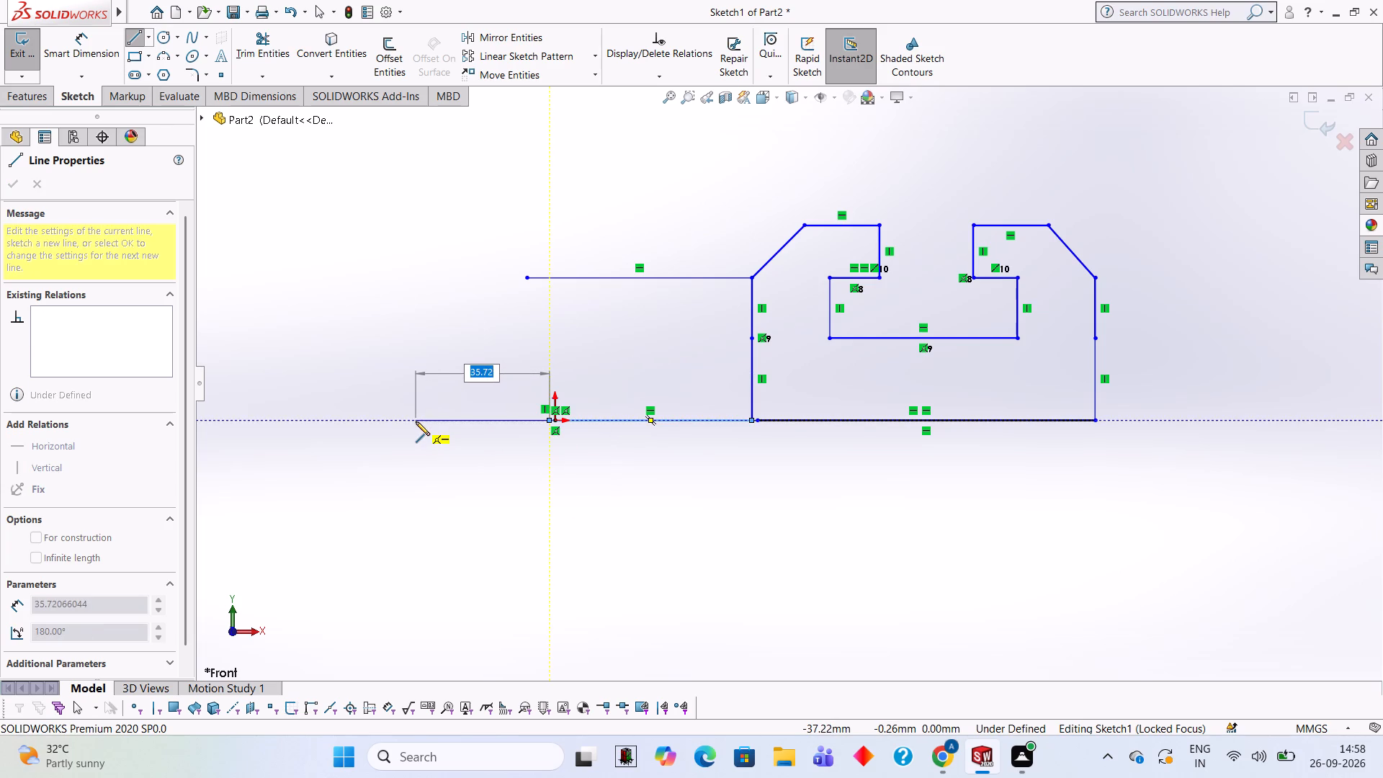
key("6")
key("Return")
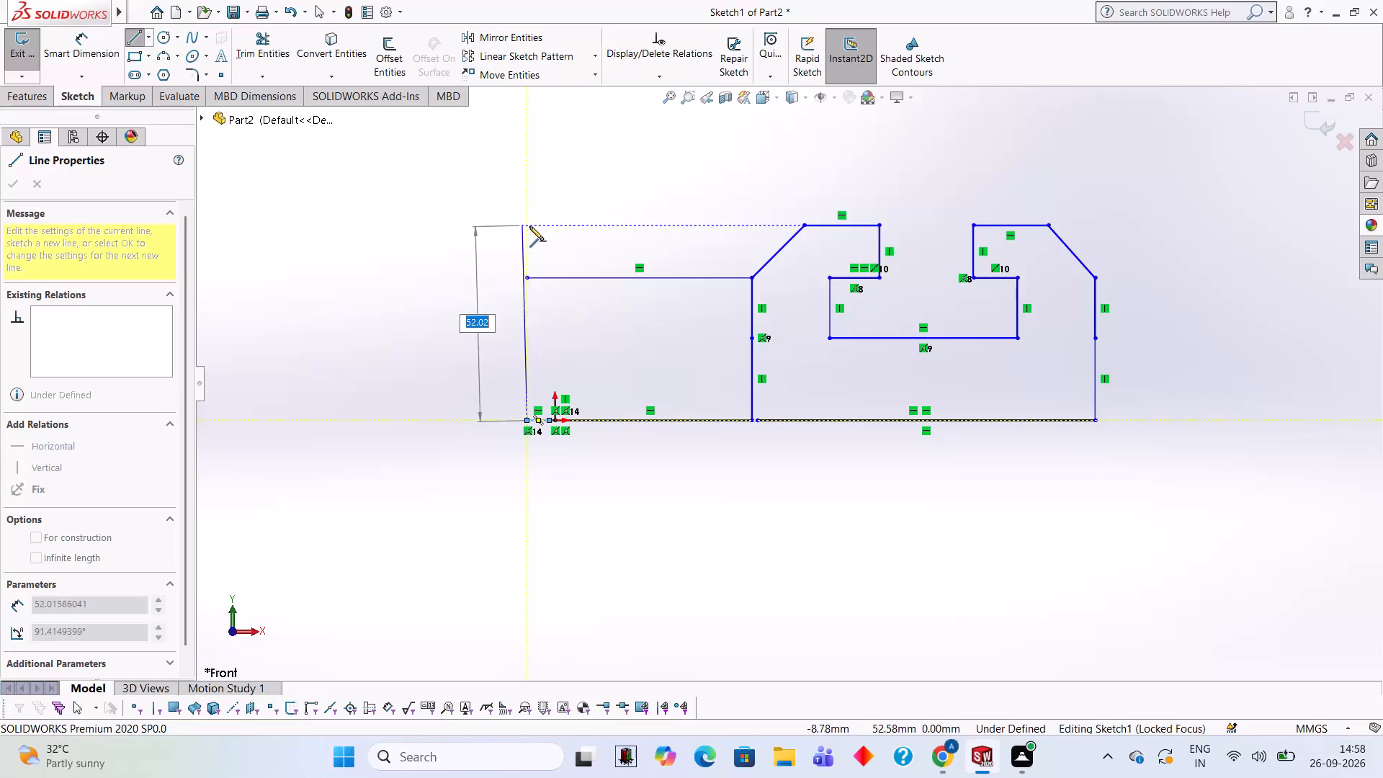
key("Escape")
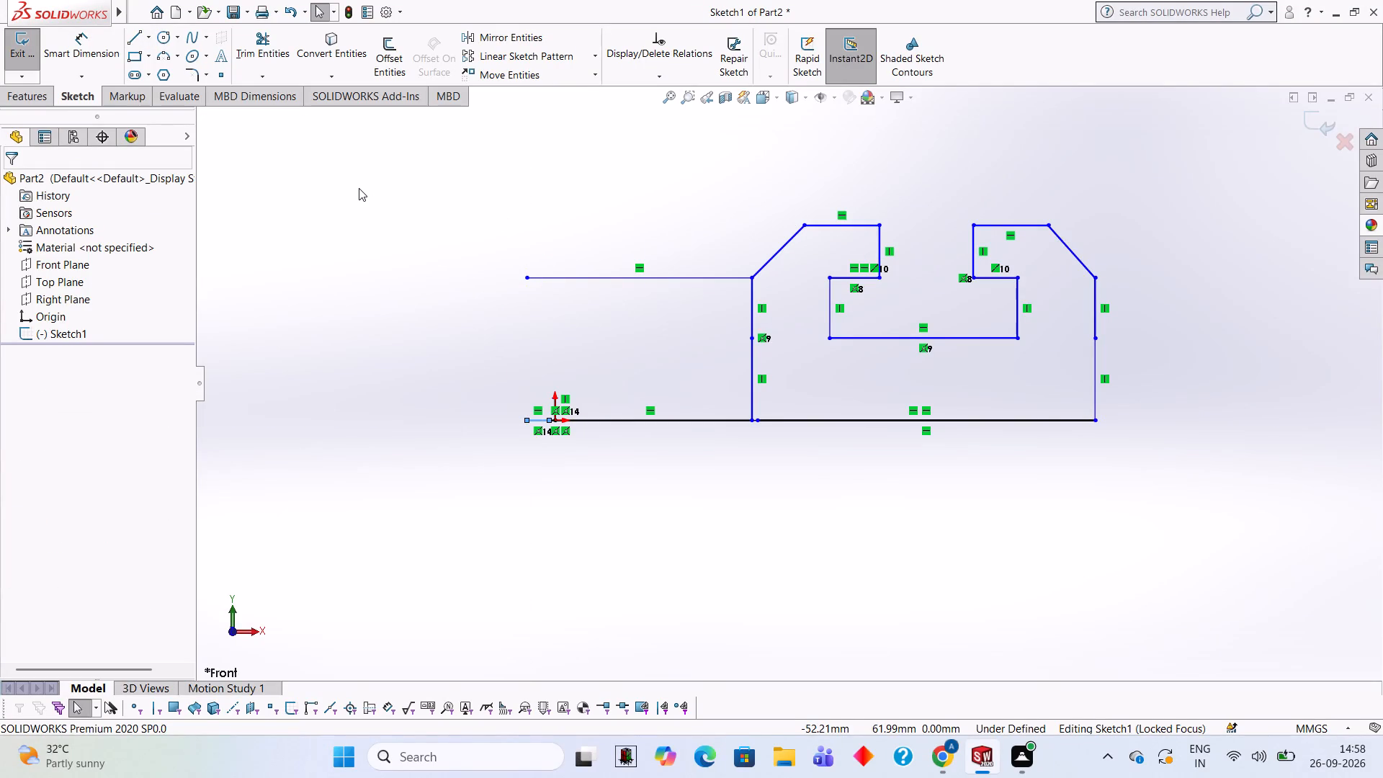
key("ctrl+z")
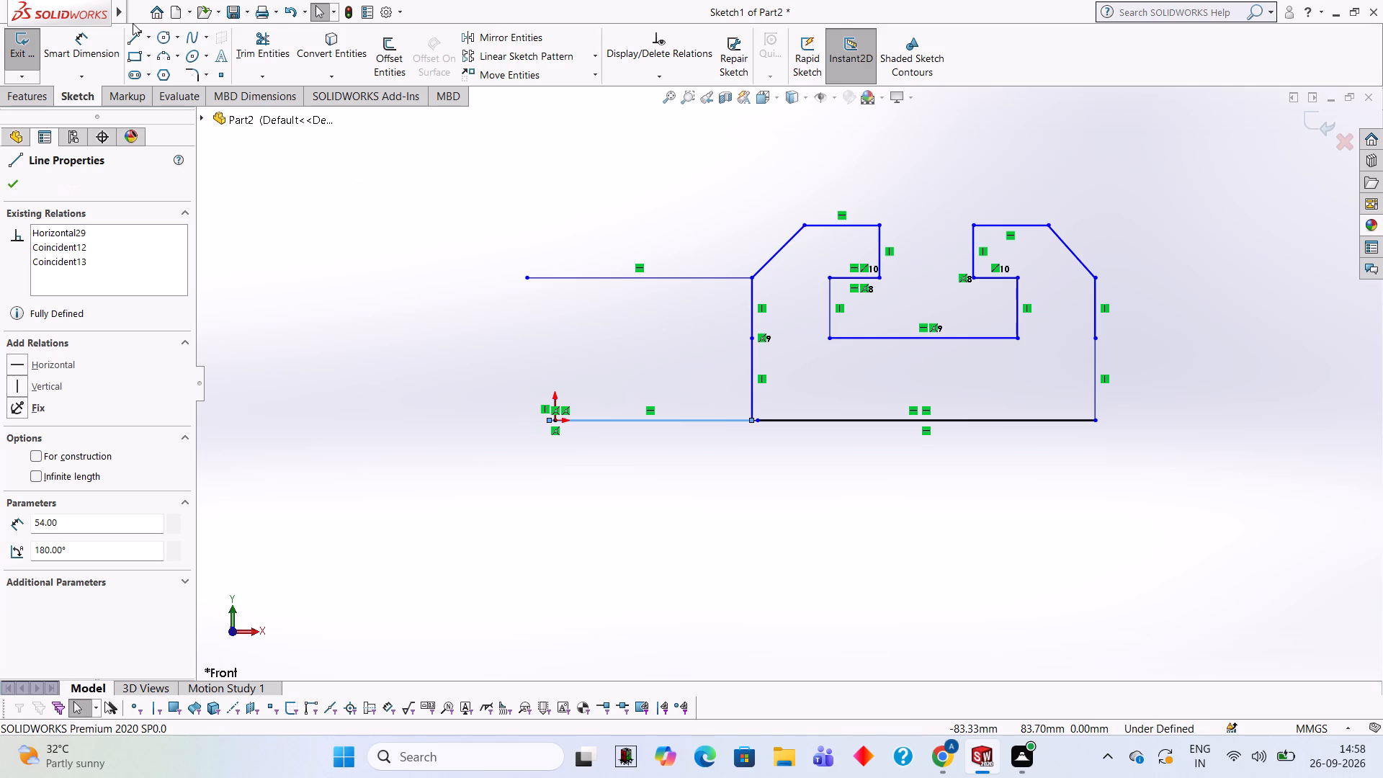
key("ctrl+y")
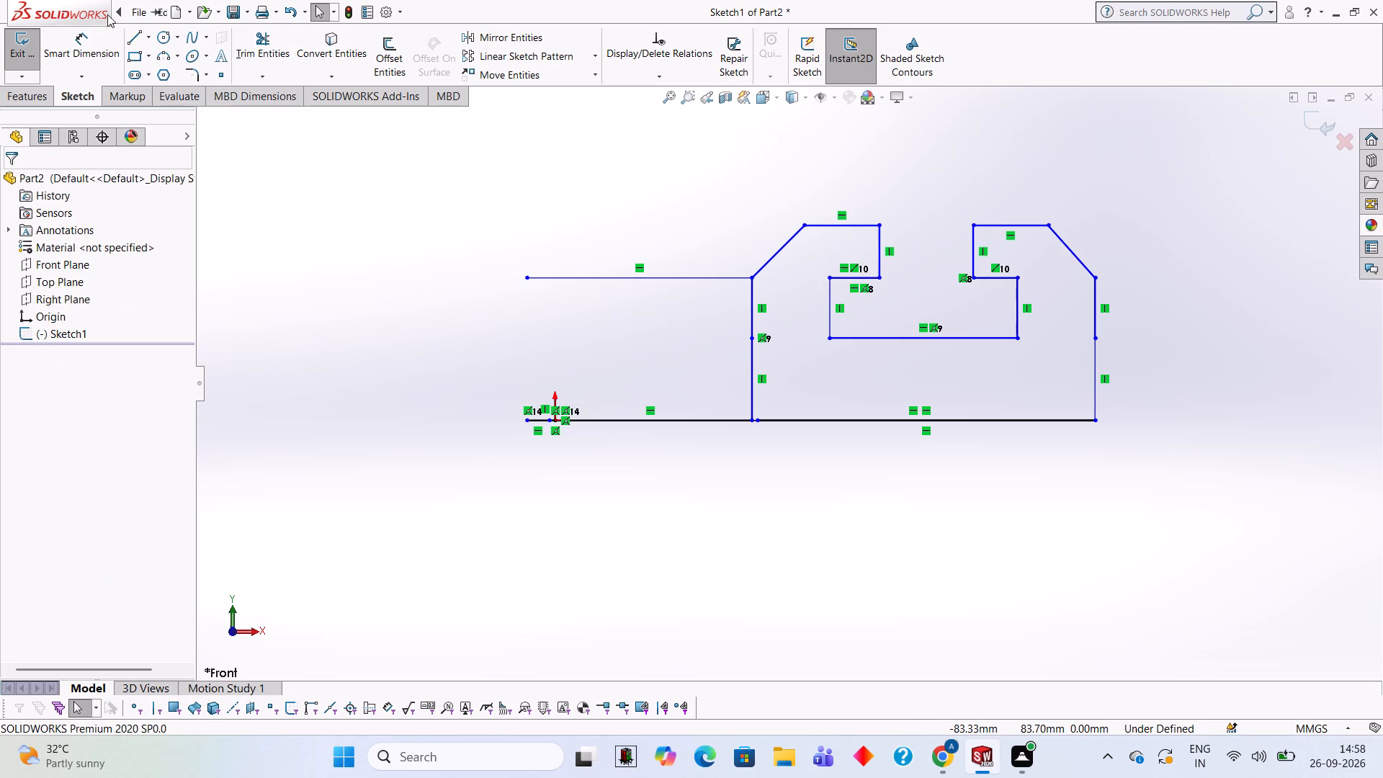
Draw a 6 mm vertical line upward from the junction of the 54 mm and 6 mm baseline segments.
left_click(126, 43)
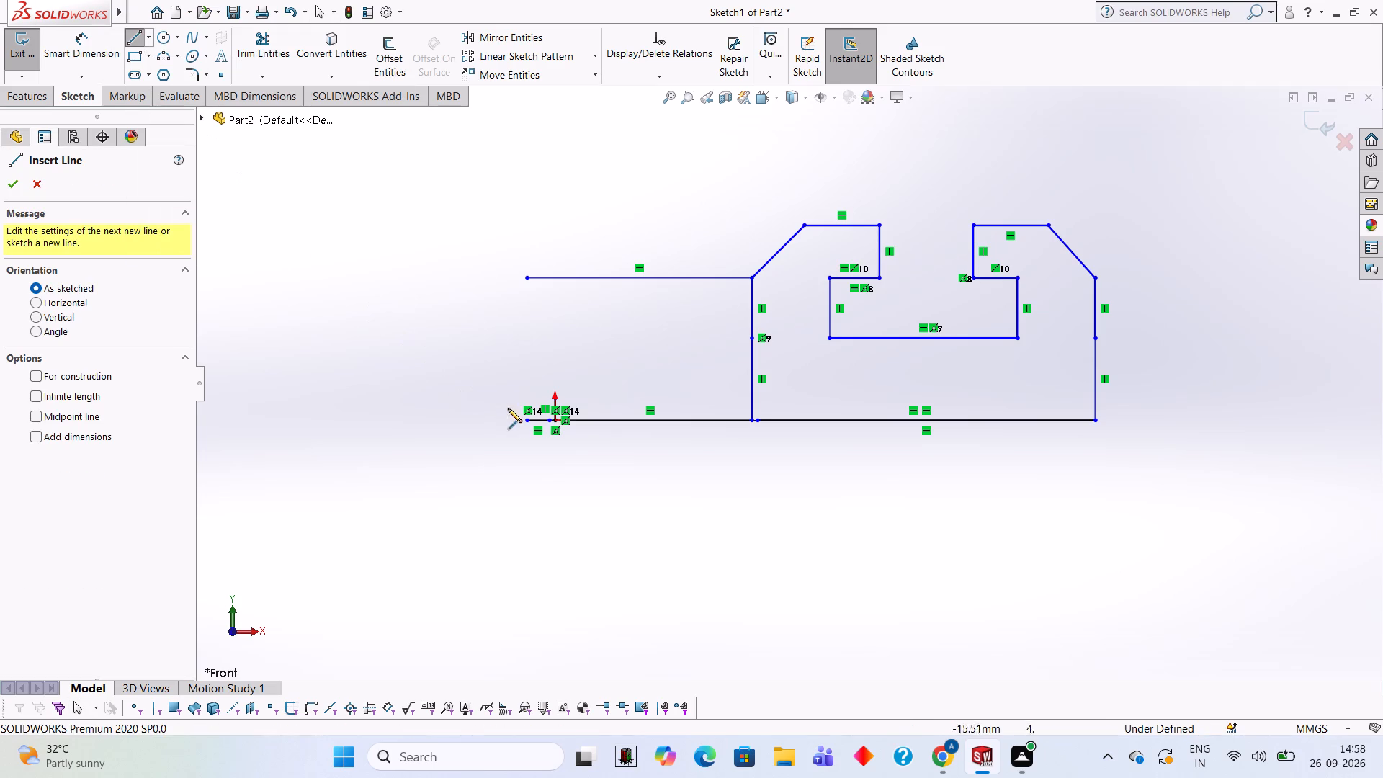
left_click(548, 421)
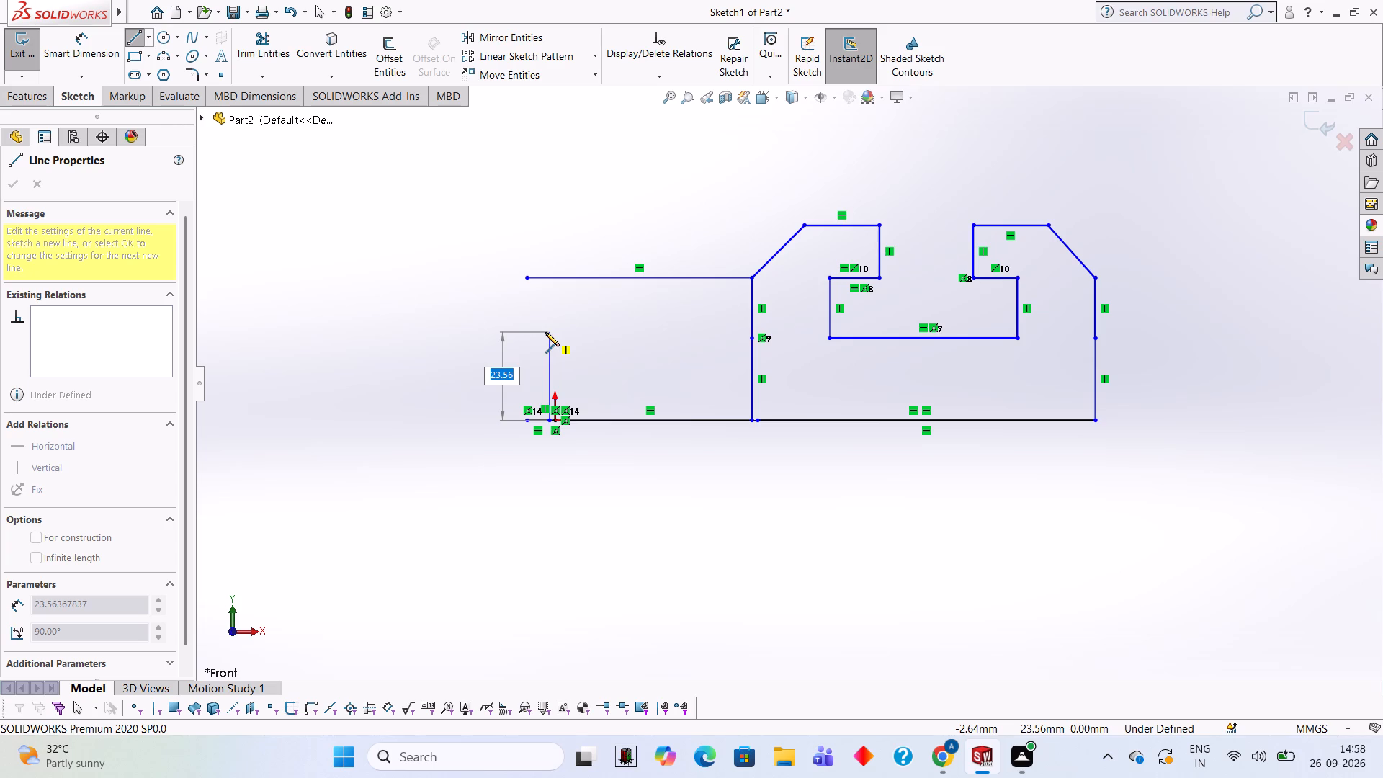
key("6")
key("Return")
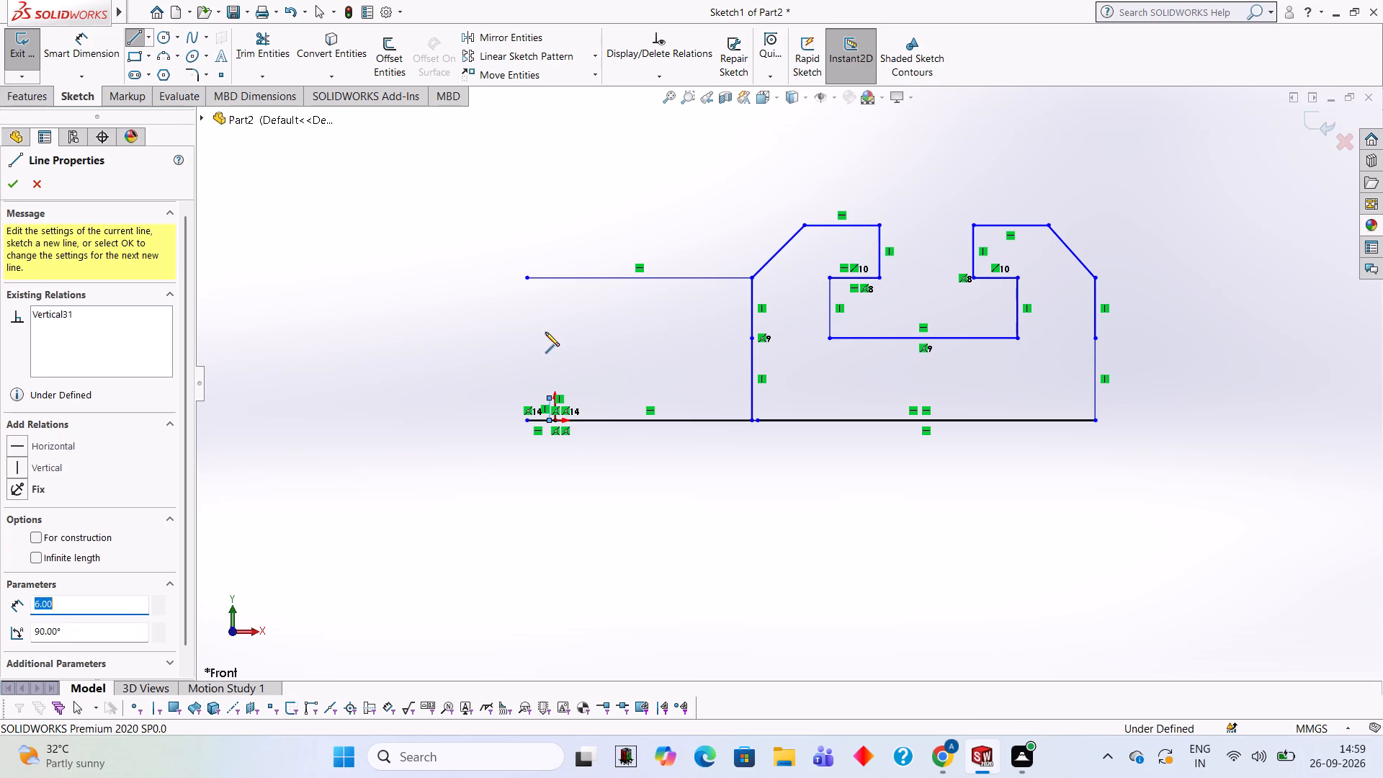
Draw a circle of 6 mm radius centred on the upper end of the new short vertical line.
left_click(155, 40)
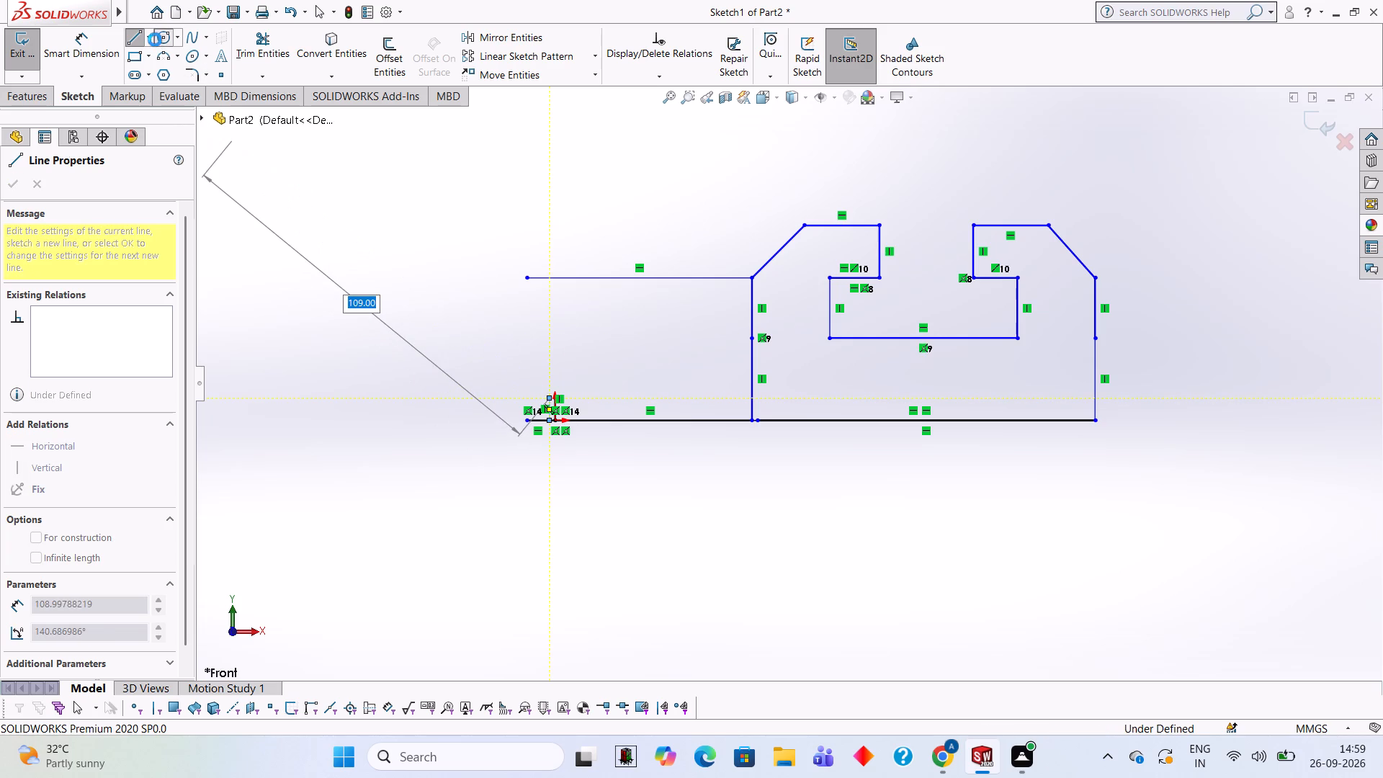
left_click(549, 398)
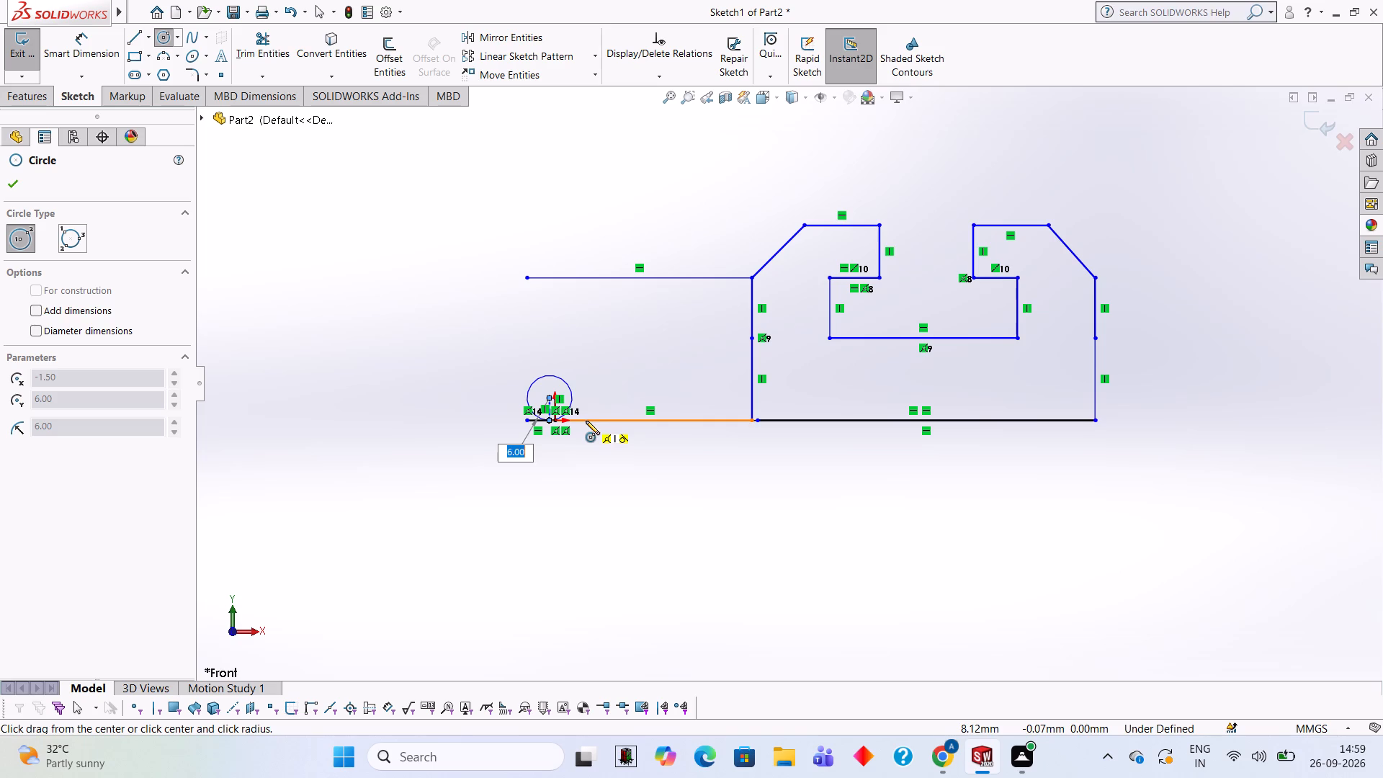
key("6")
key("Return")
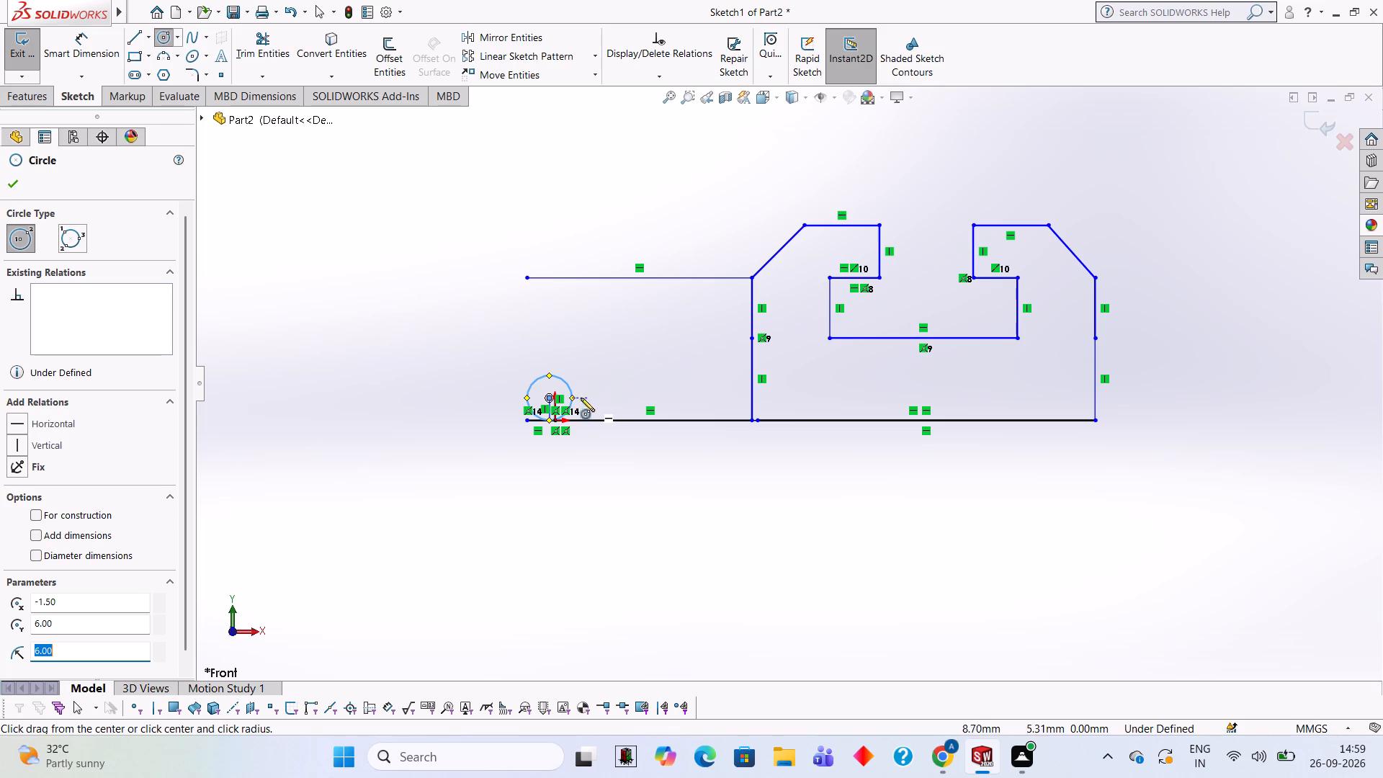
From the free end of the arm's upper 60 mm line, draw a 6 mm line back along it and a 6 mm line straight down.
left_click(143, 35)
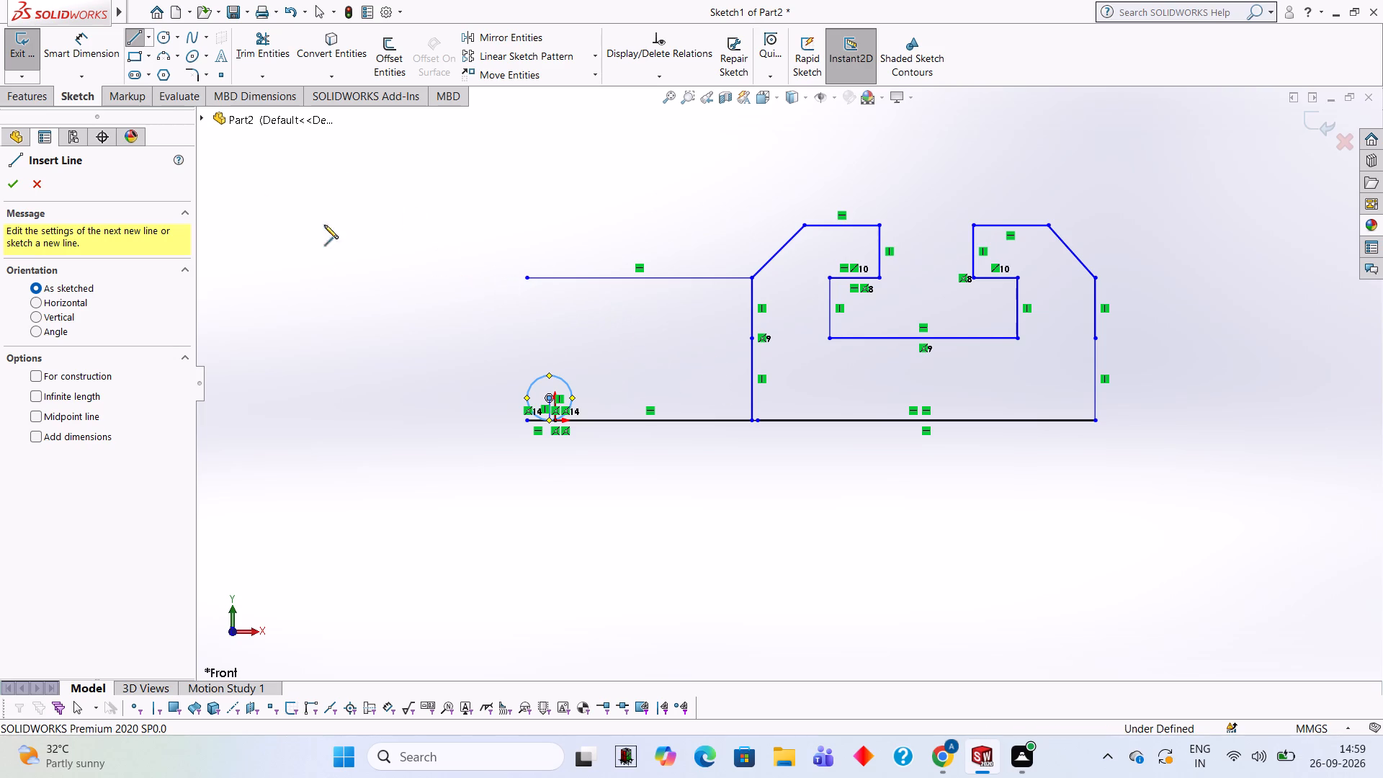
left_click(525, 277)
key("6")
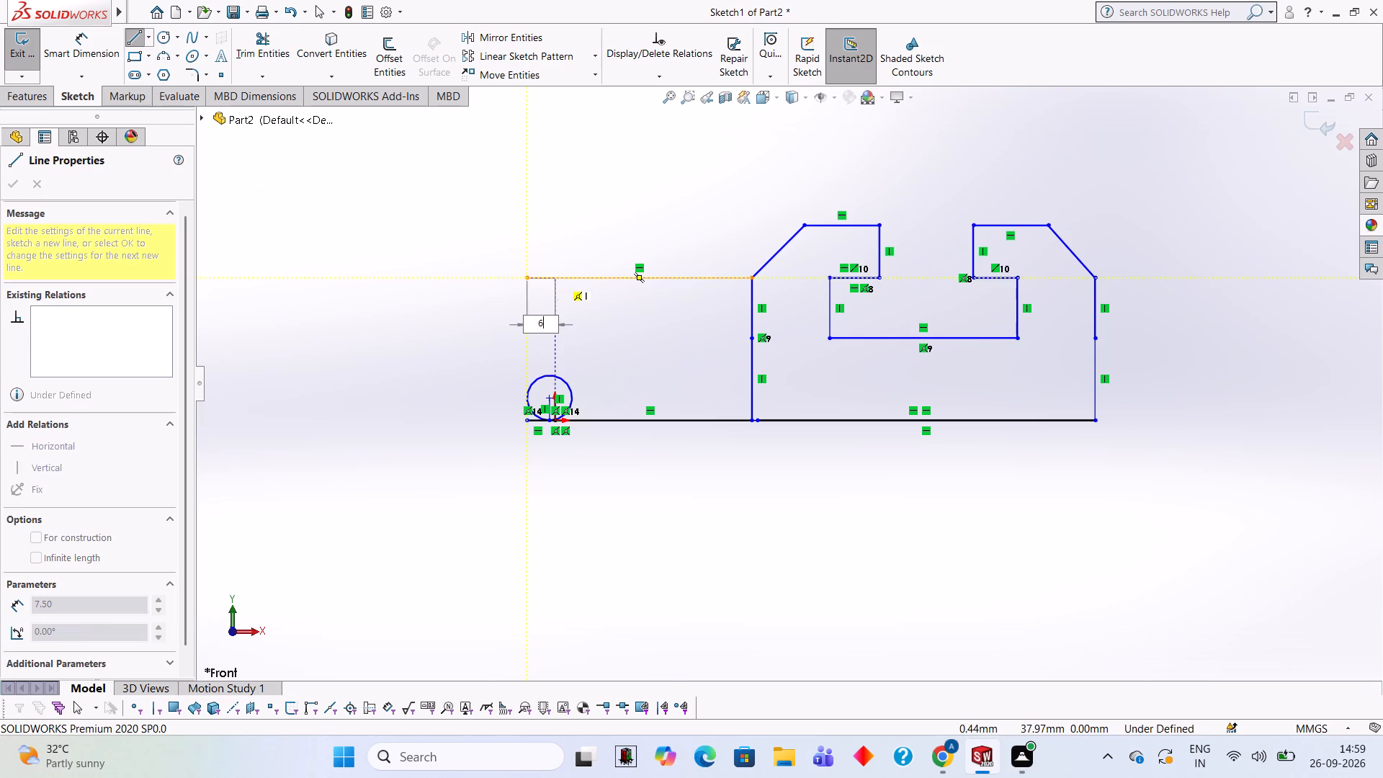
key("Return")
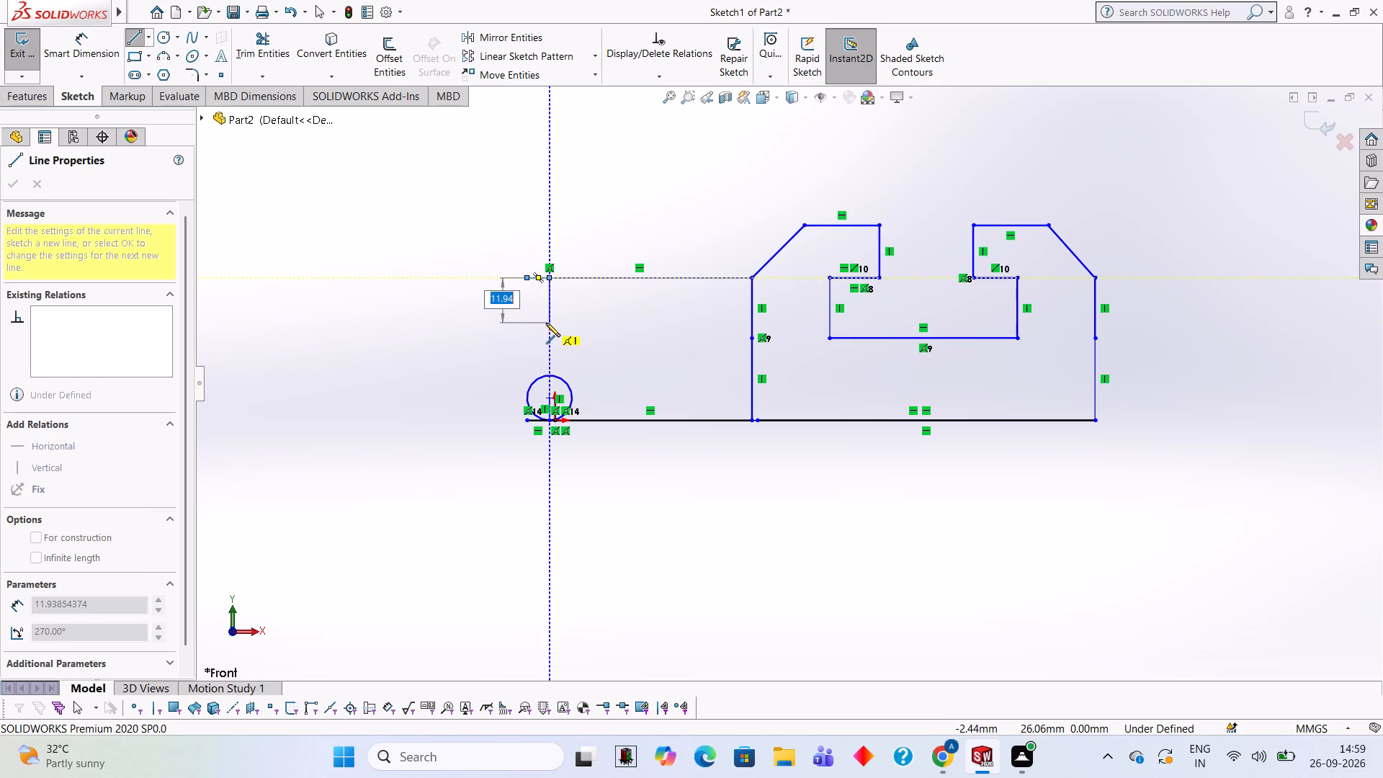
key("6")
key("Return")
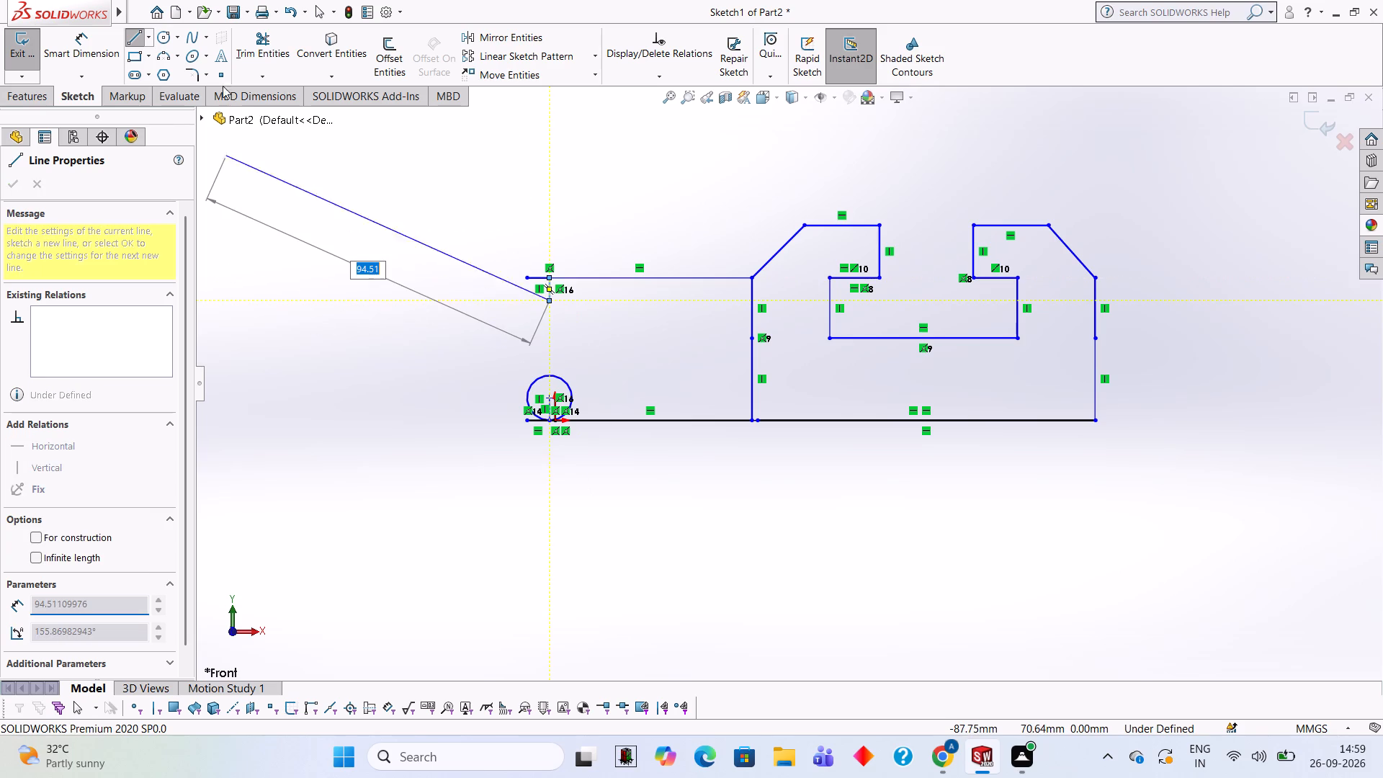
Draw a circle of 6 mm radius centred on the lower end of the upper short vertical line.
left_click(172, 40)
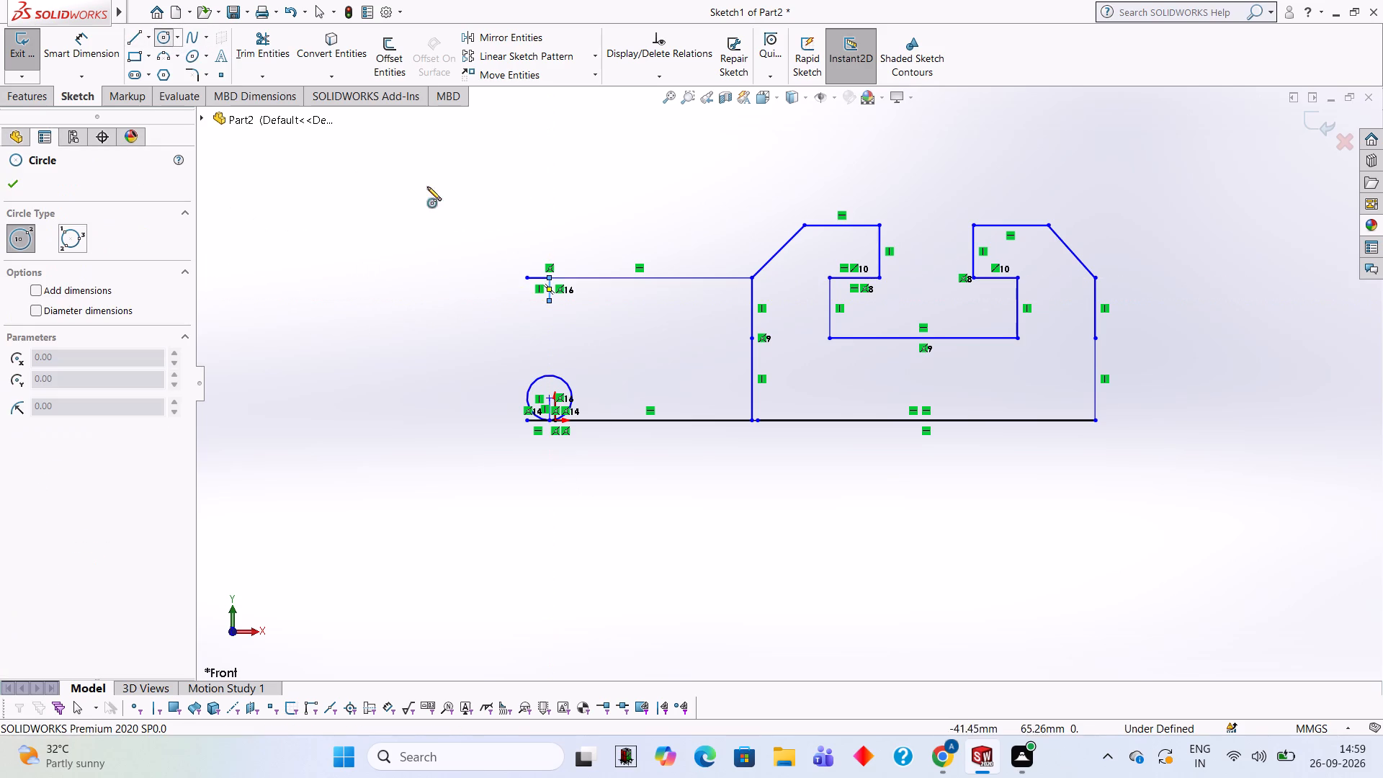
left_click(548, 300)
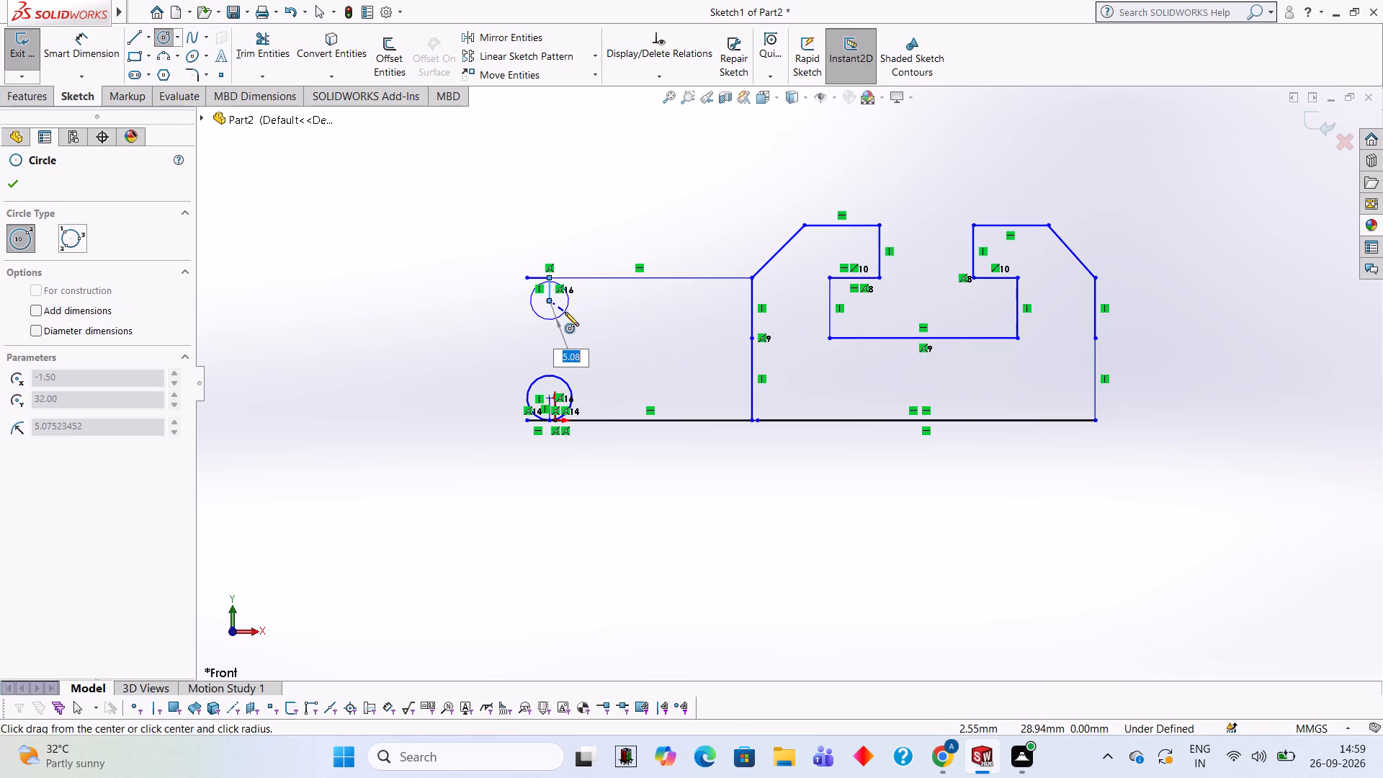
key("6")
key("Return")
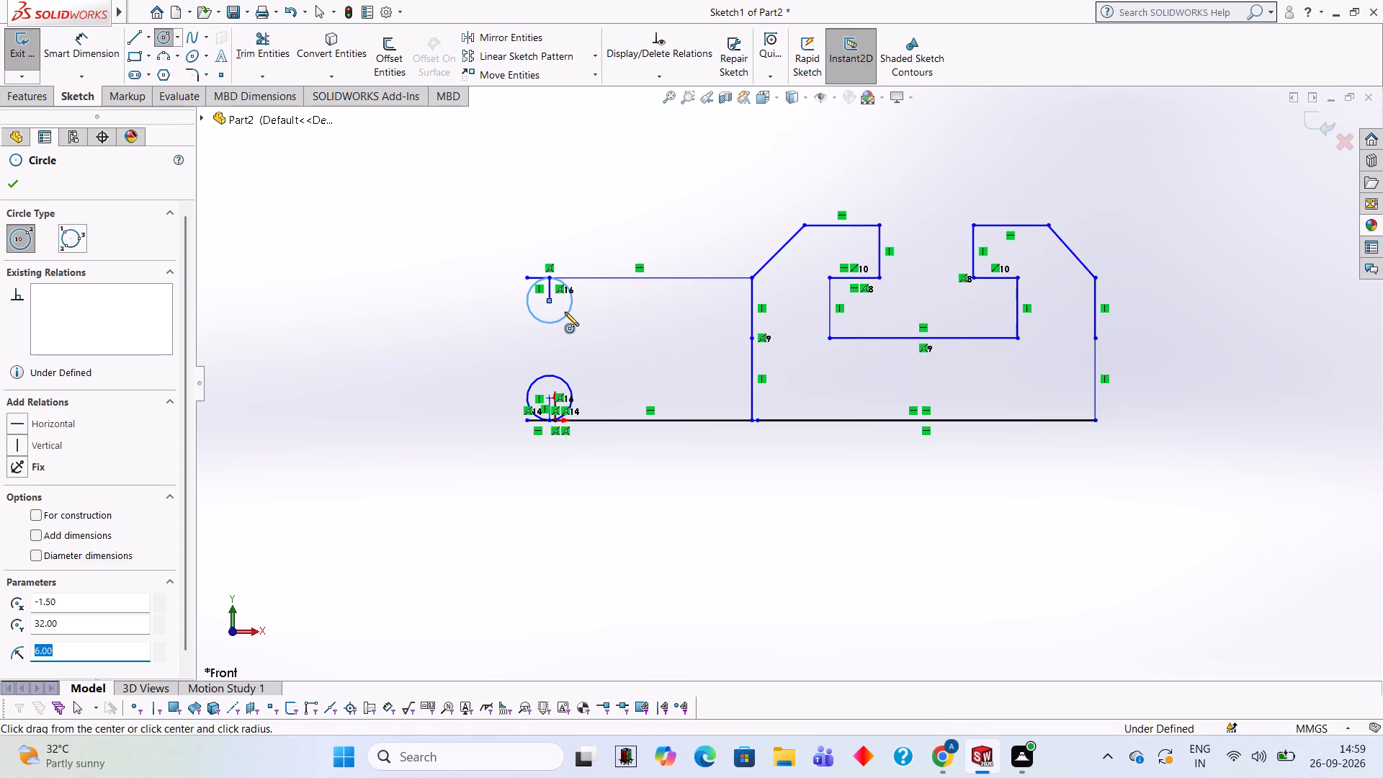
key("Escape")
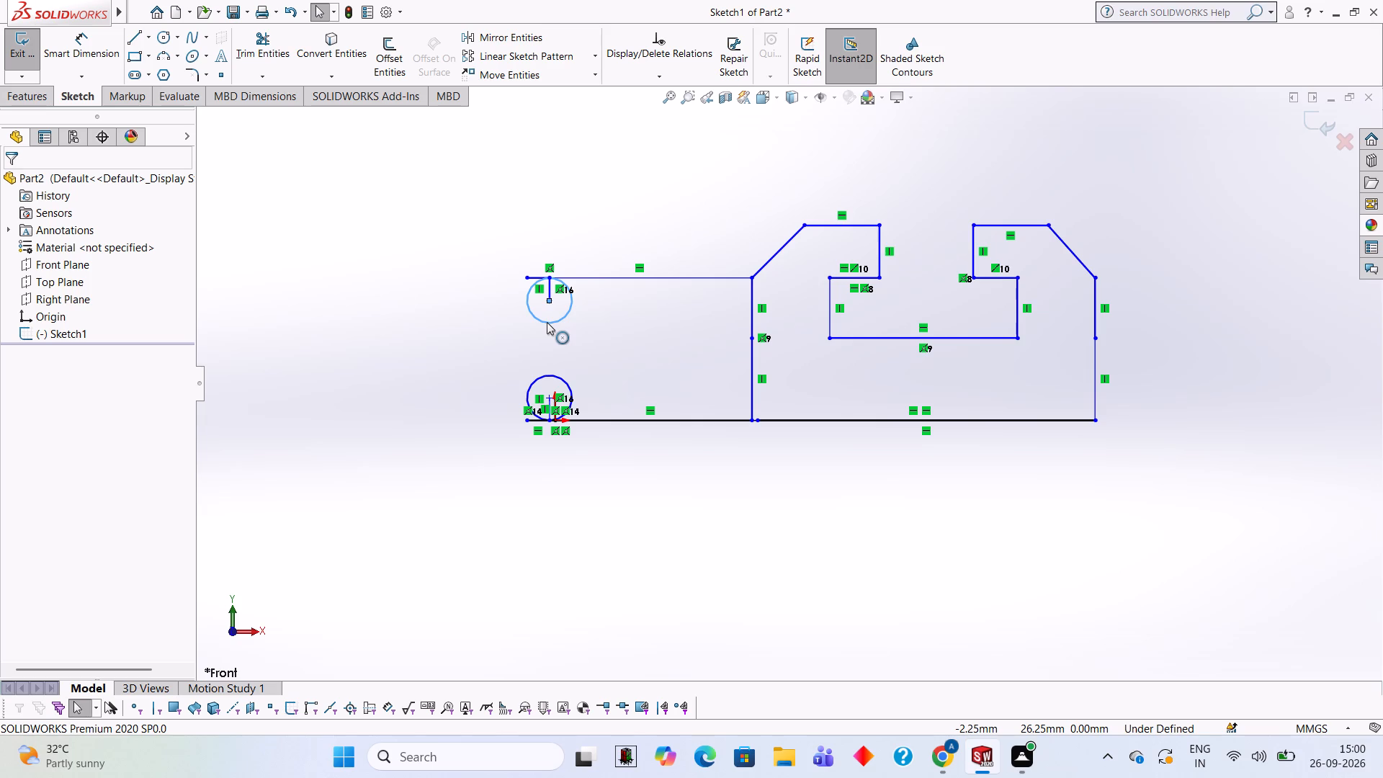
Close the arm's outer end with a 26 mm vertical line joining the outermost points of the two circles.
left_click(130, 37)
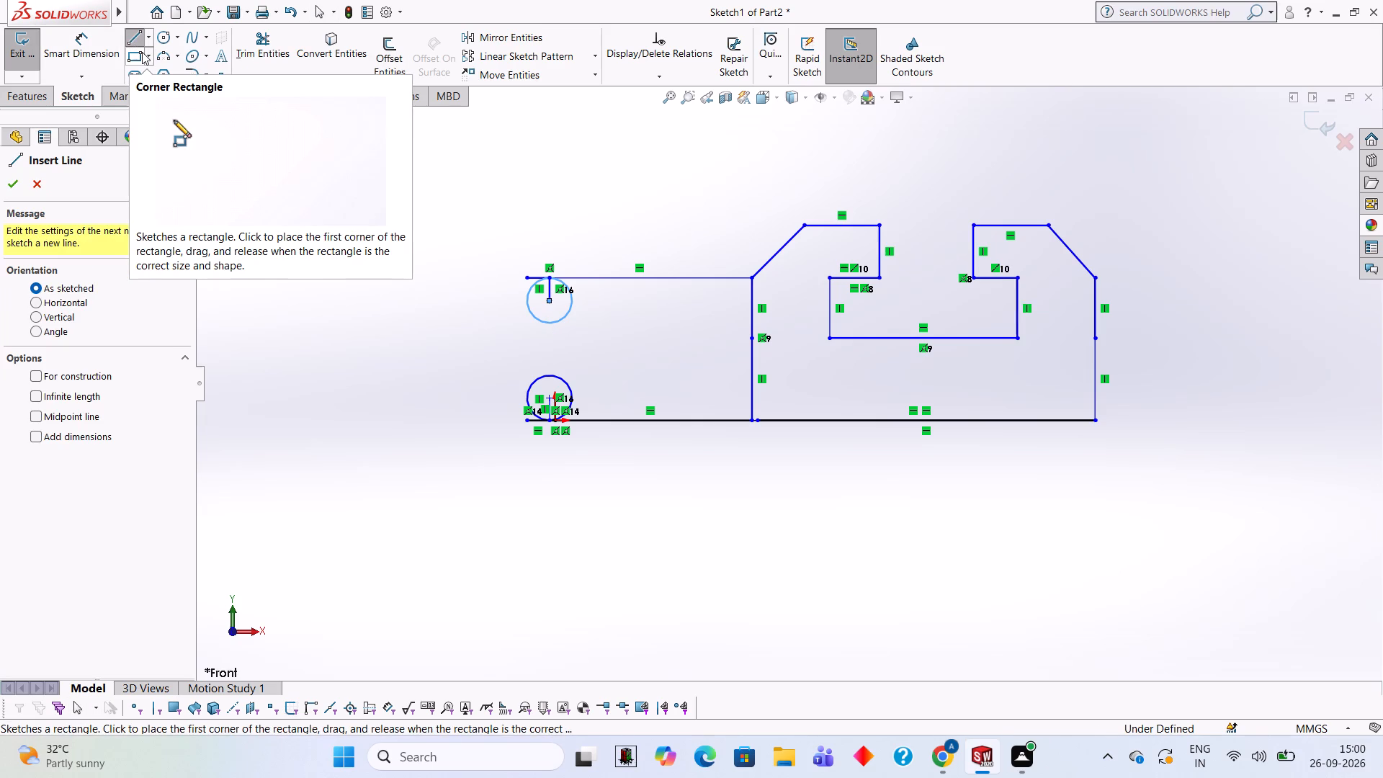
left_click(525, 300)
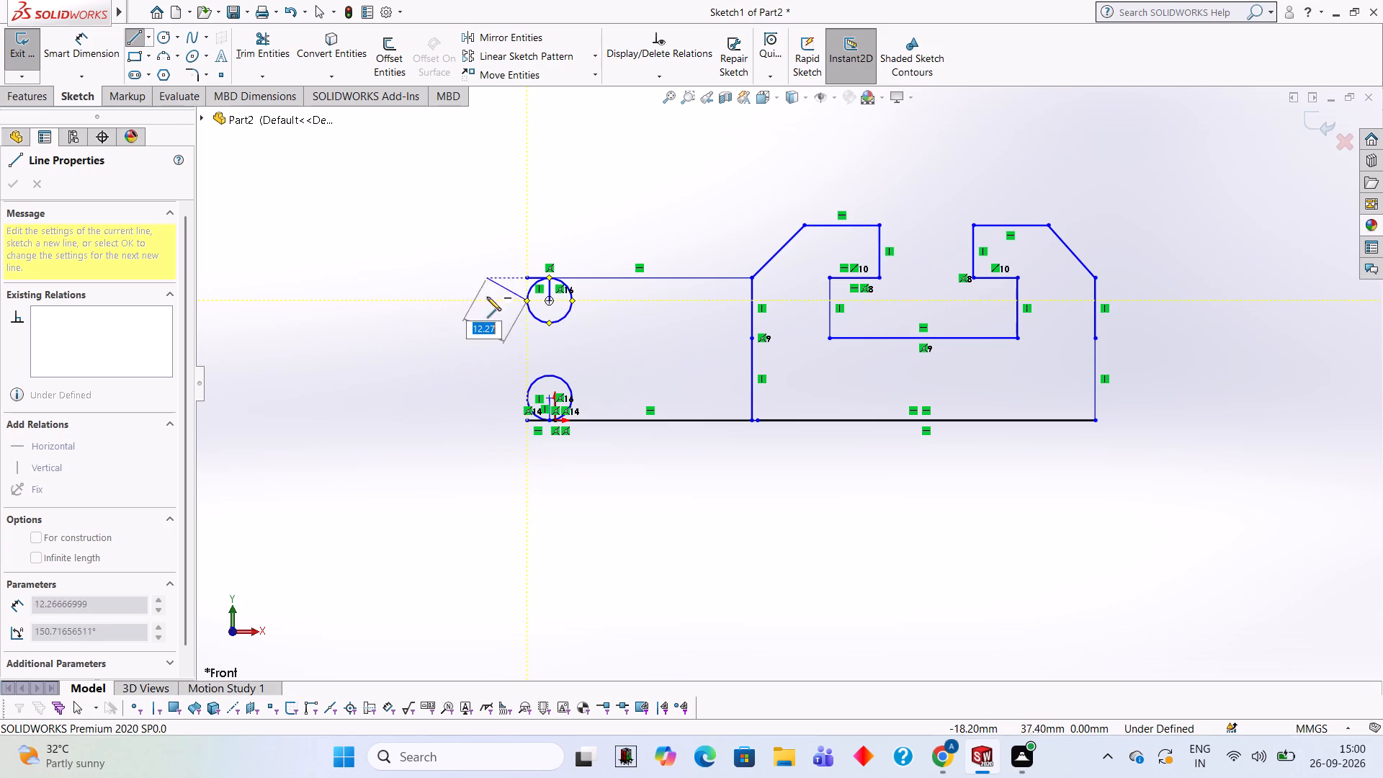
left_click(525, 396)
key("Escape")
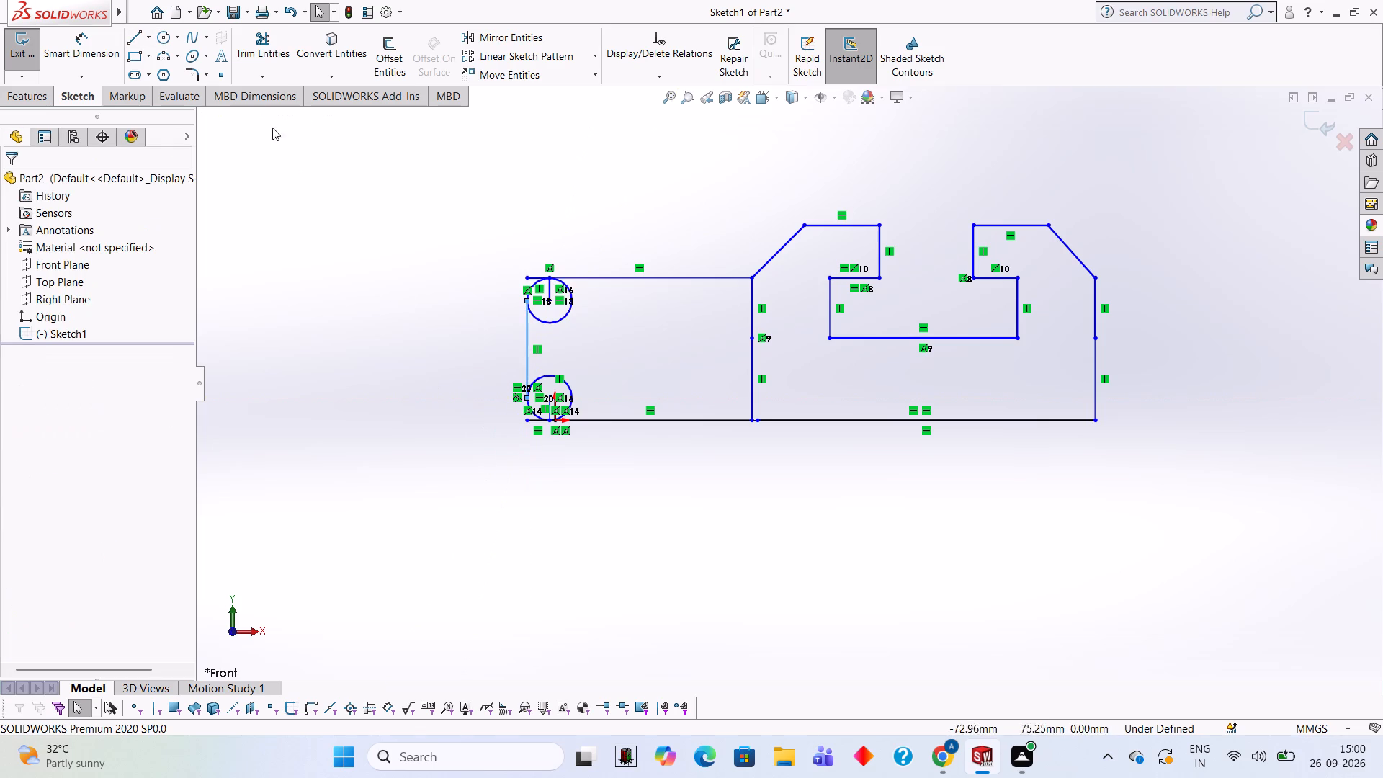
Trim both circles to arcs rounding the arm's outer corners and remove the upper short vertical helper line.
left_click(250, 46)
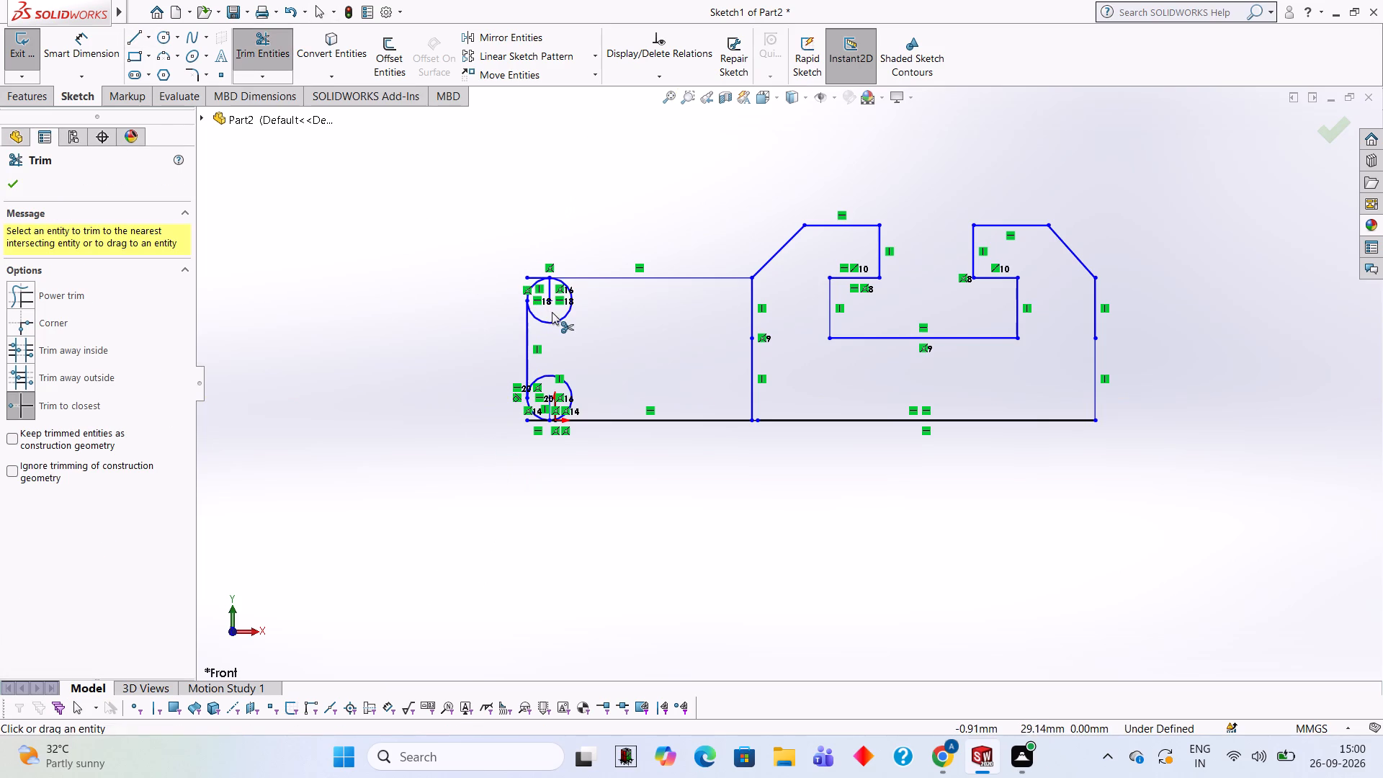
left_click(562, 316)
left_click(547, 292)
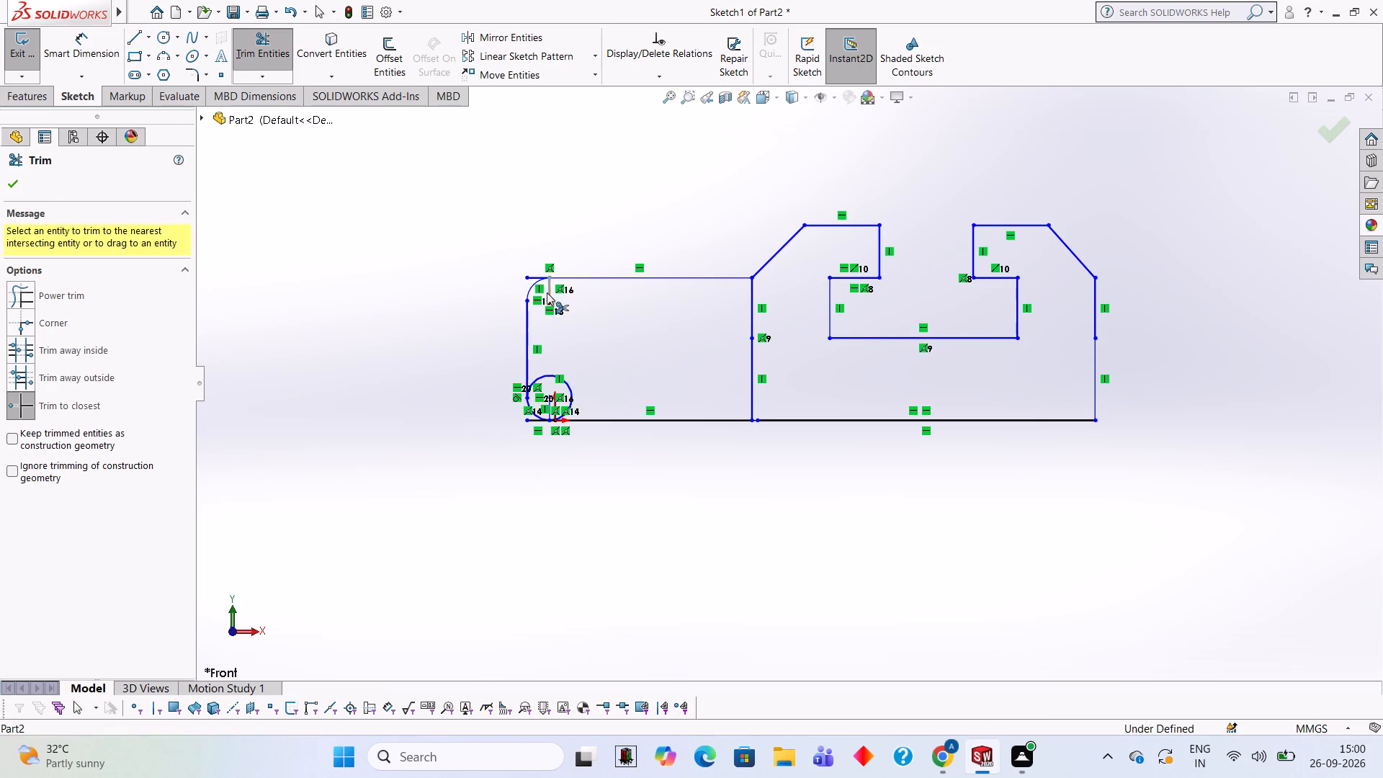
left_click(554, 376)
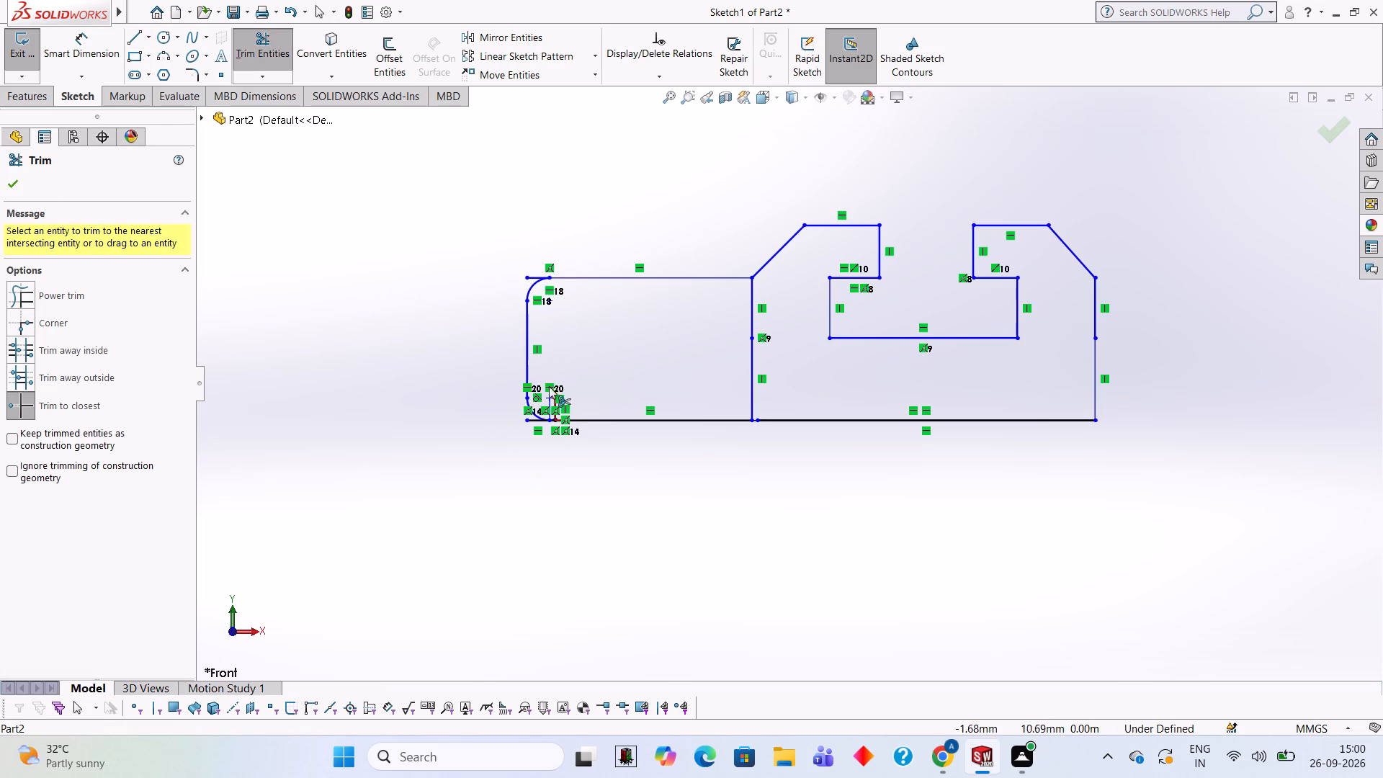
Trim away the lower short vertical helper line and the bottom line's stub beyond the arm's lower corner arc.
scroll(628, 400, "down", 3)
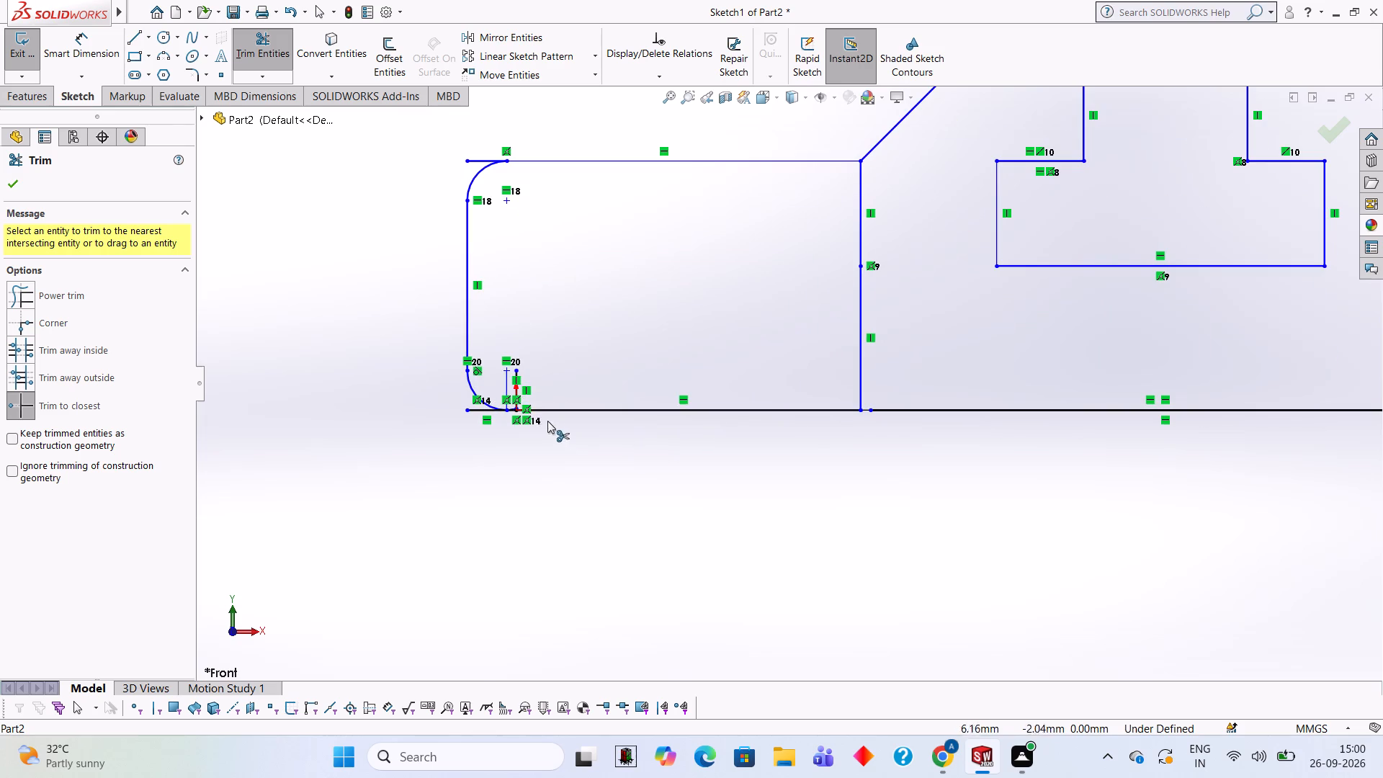
left_click(518, 370)
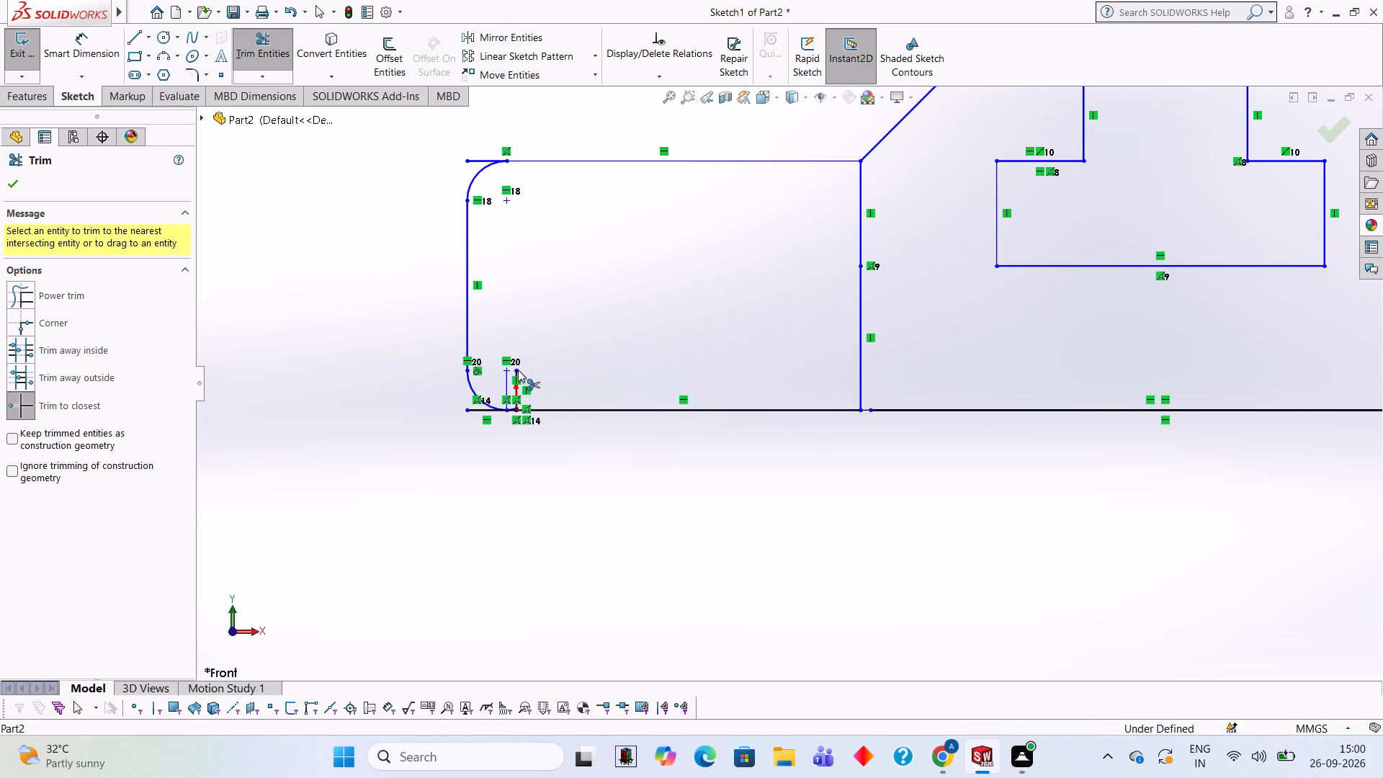
scroll(545, 391, "down", 4)
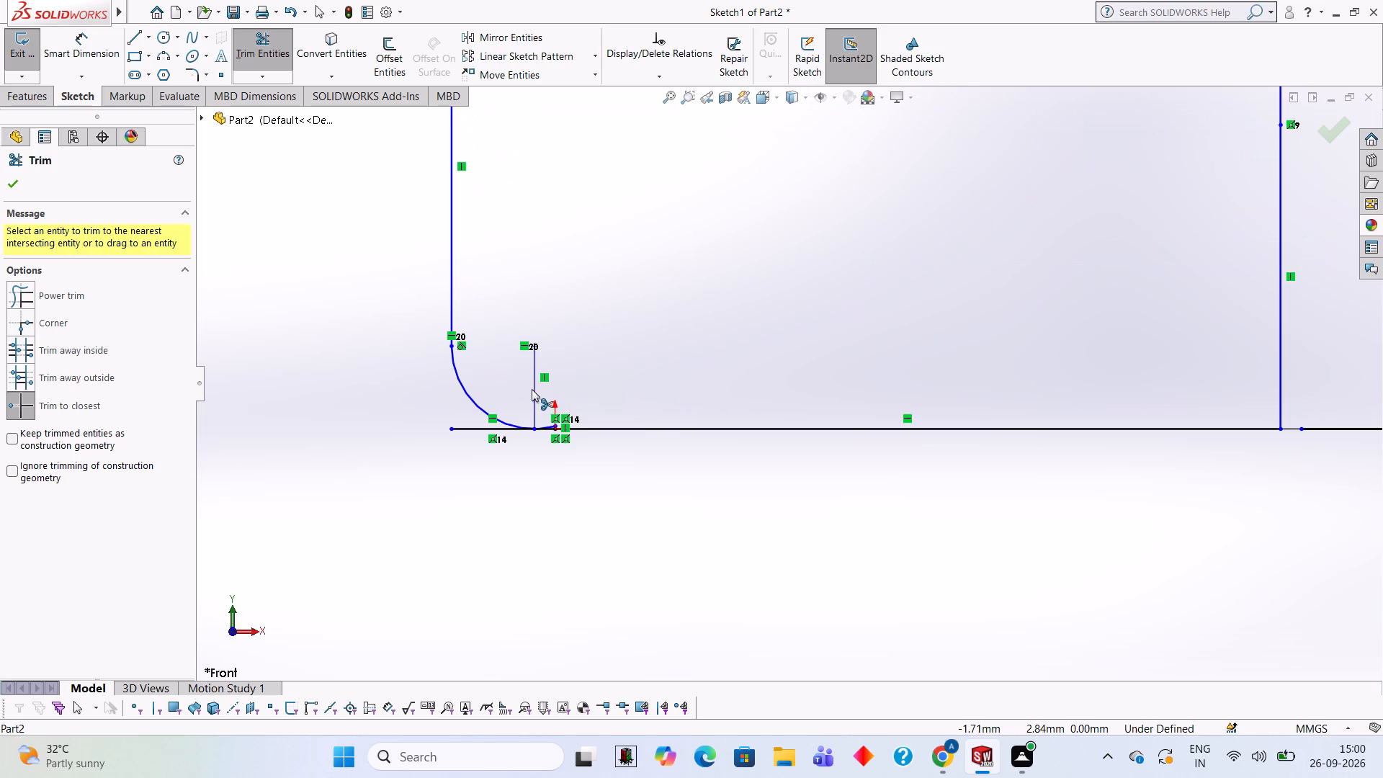
left_click(536, 384)
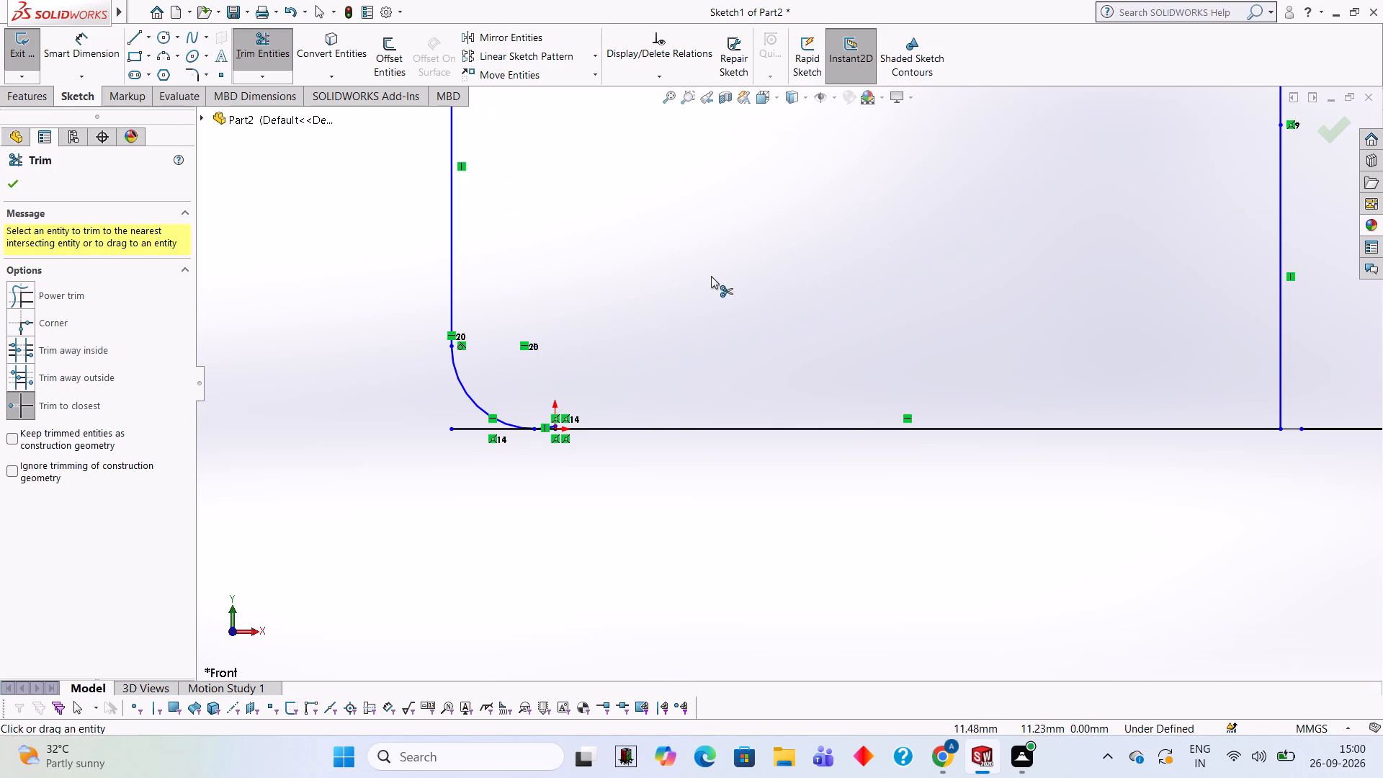
left_click(478, 427)
scroll(562, 366, "up", 3)
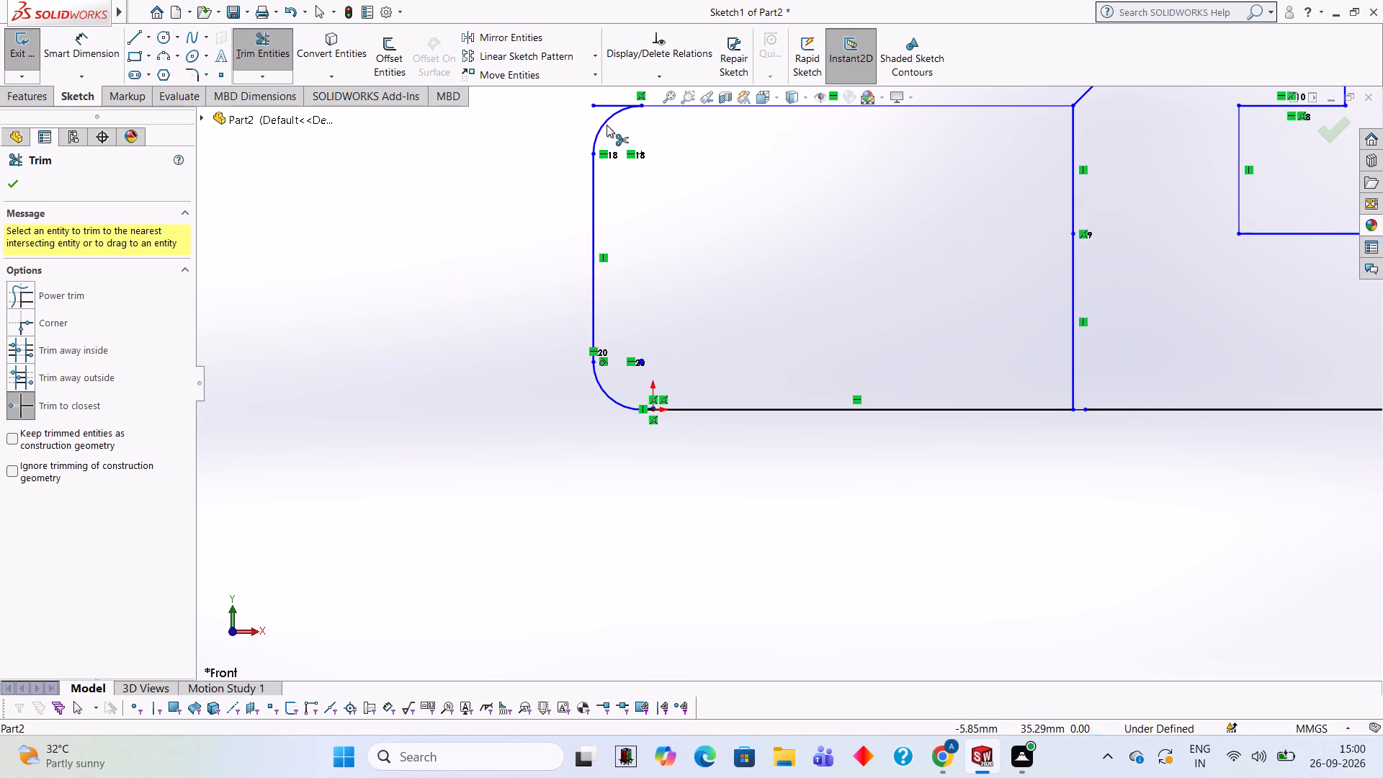
left_click(611, 109)
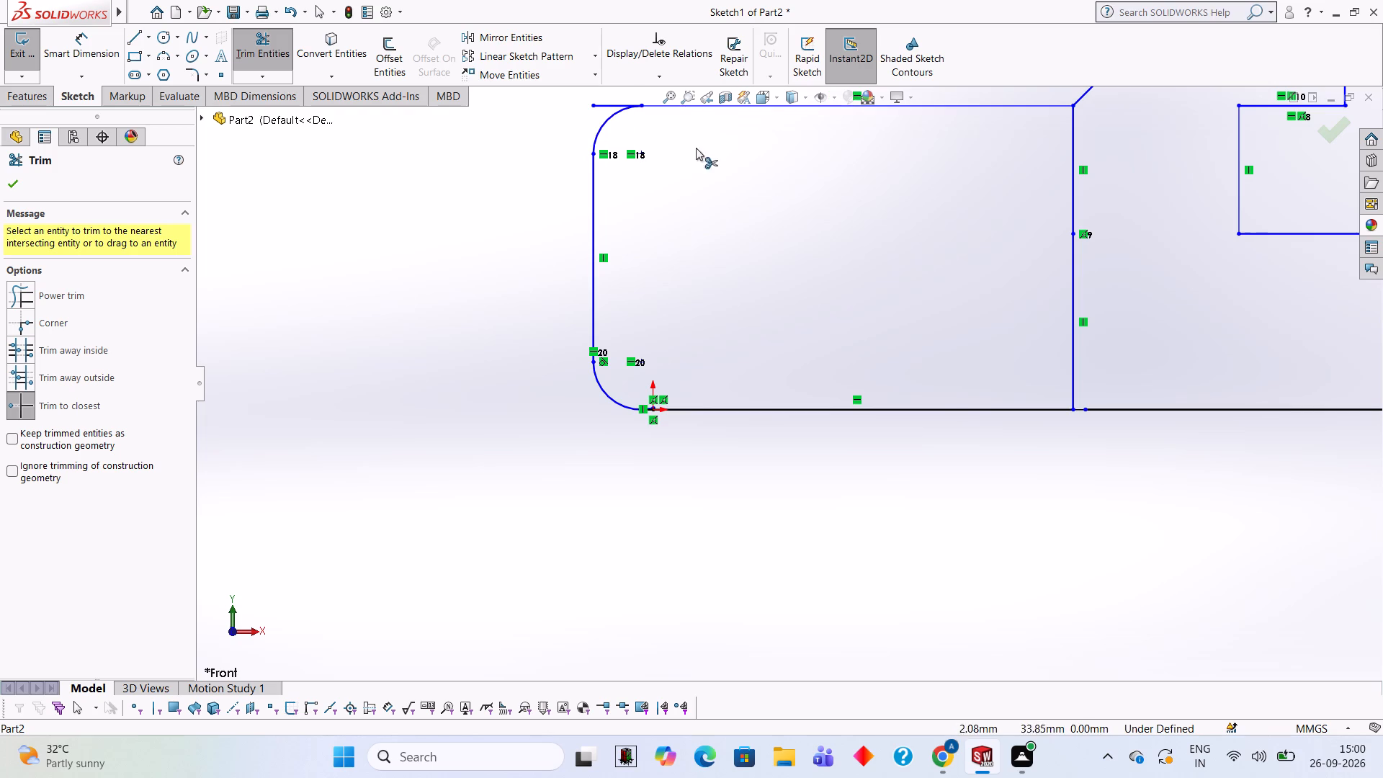
scroll(800, 143, "up", 2)
scroll(1000, 190, "up", 1)
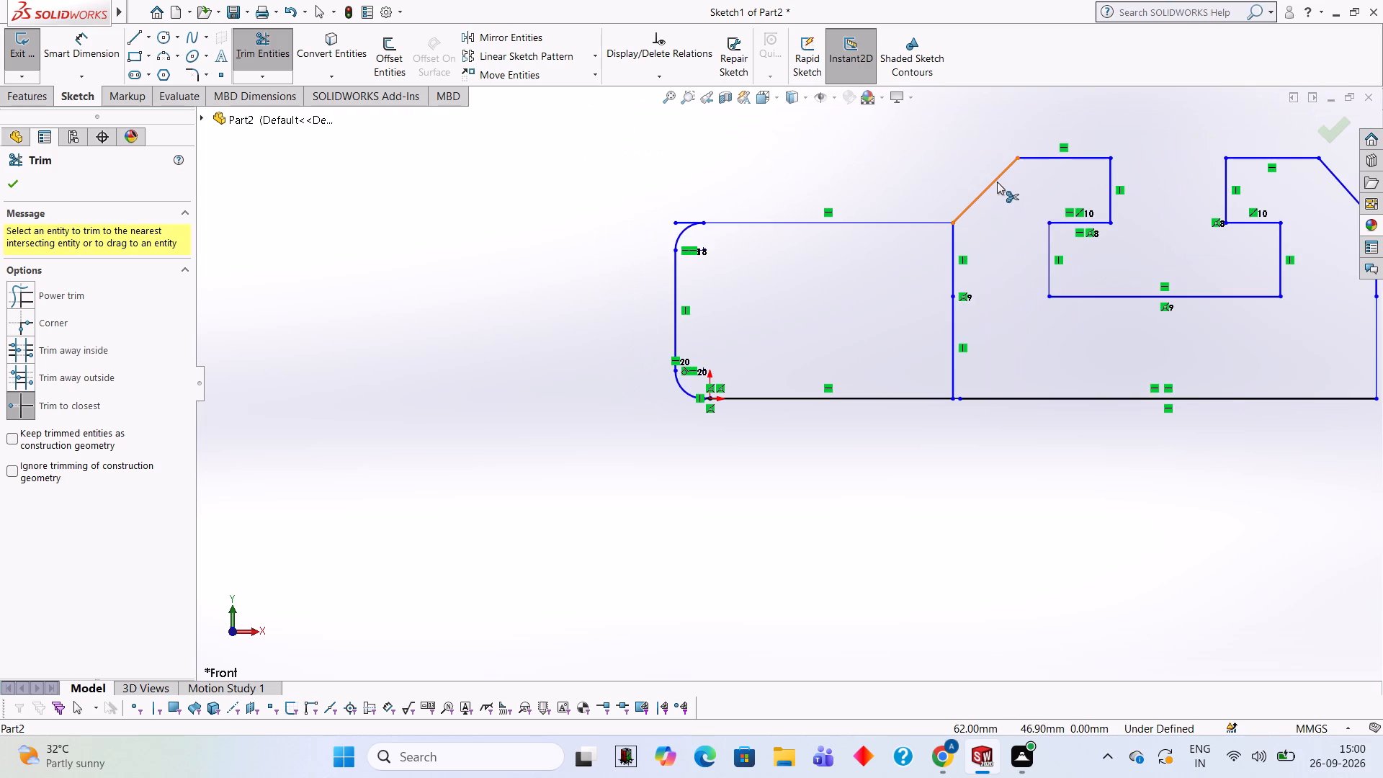
Trim away the vertical line dividing the arm from the slotted block and the stub beyond the arm's upper corner arc.
scroll(997, 182, "down", 1)
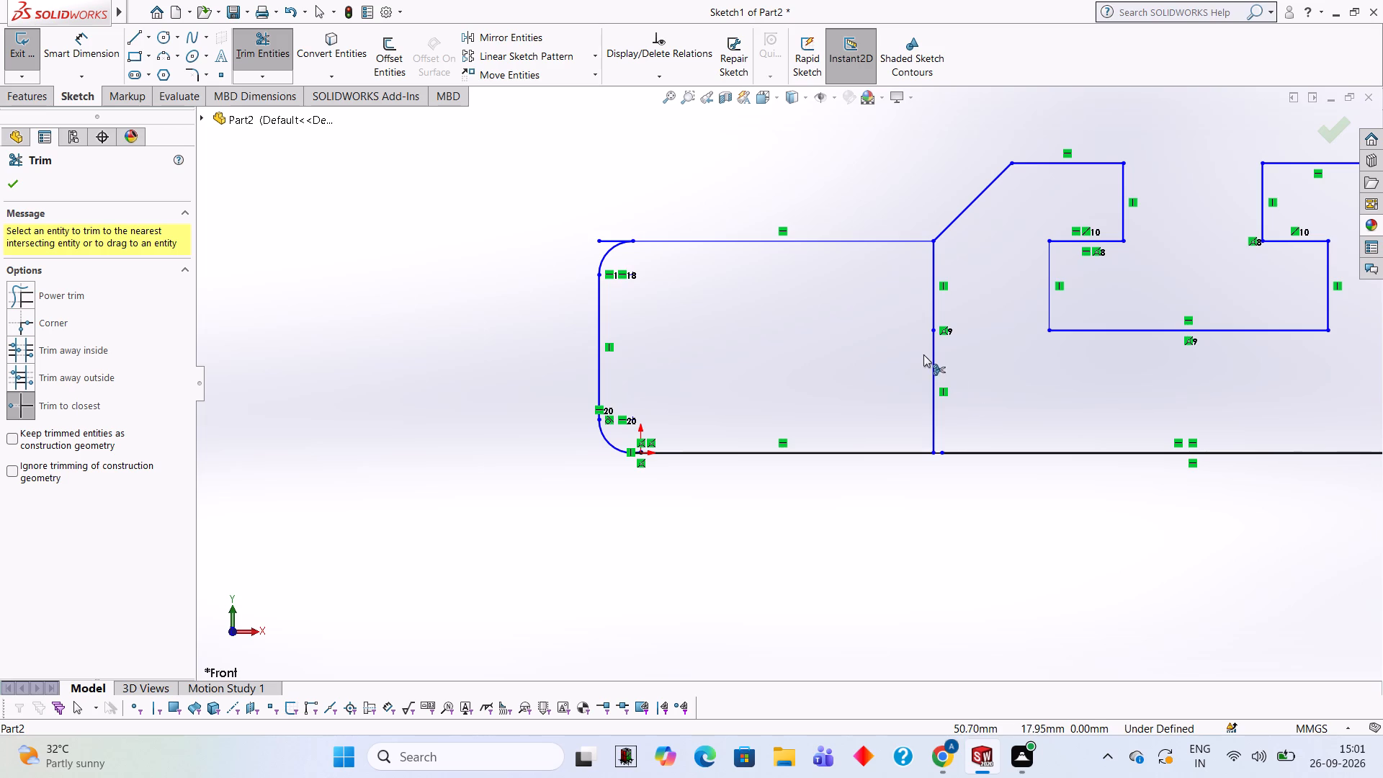
left_click(932, 378)
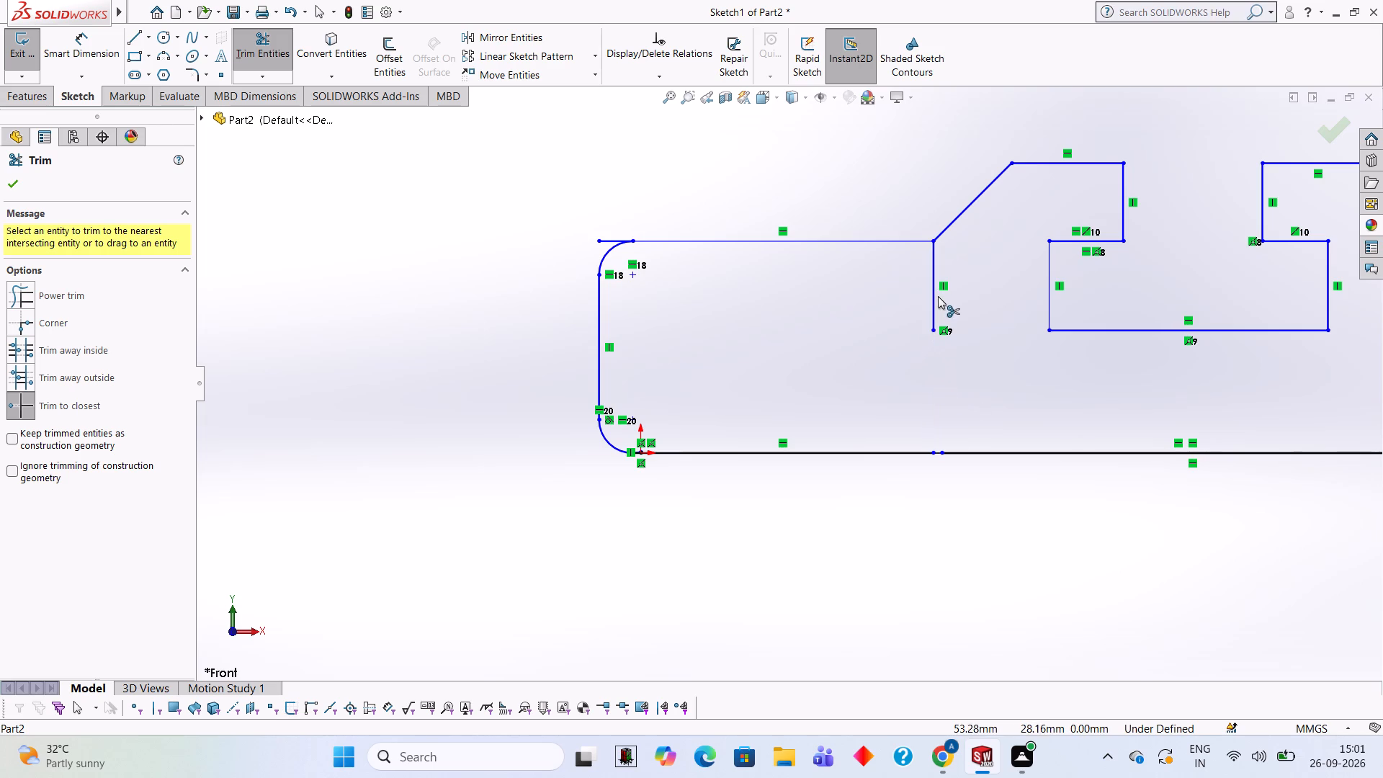
left_click(935, 295)
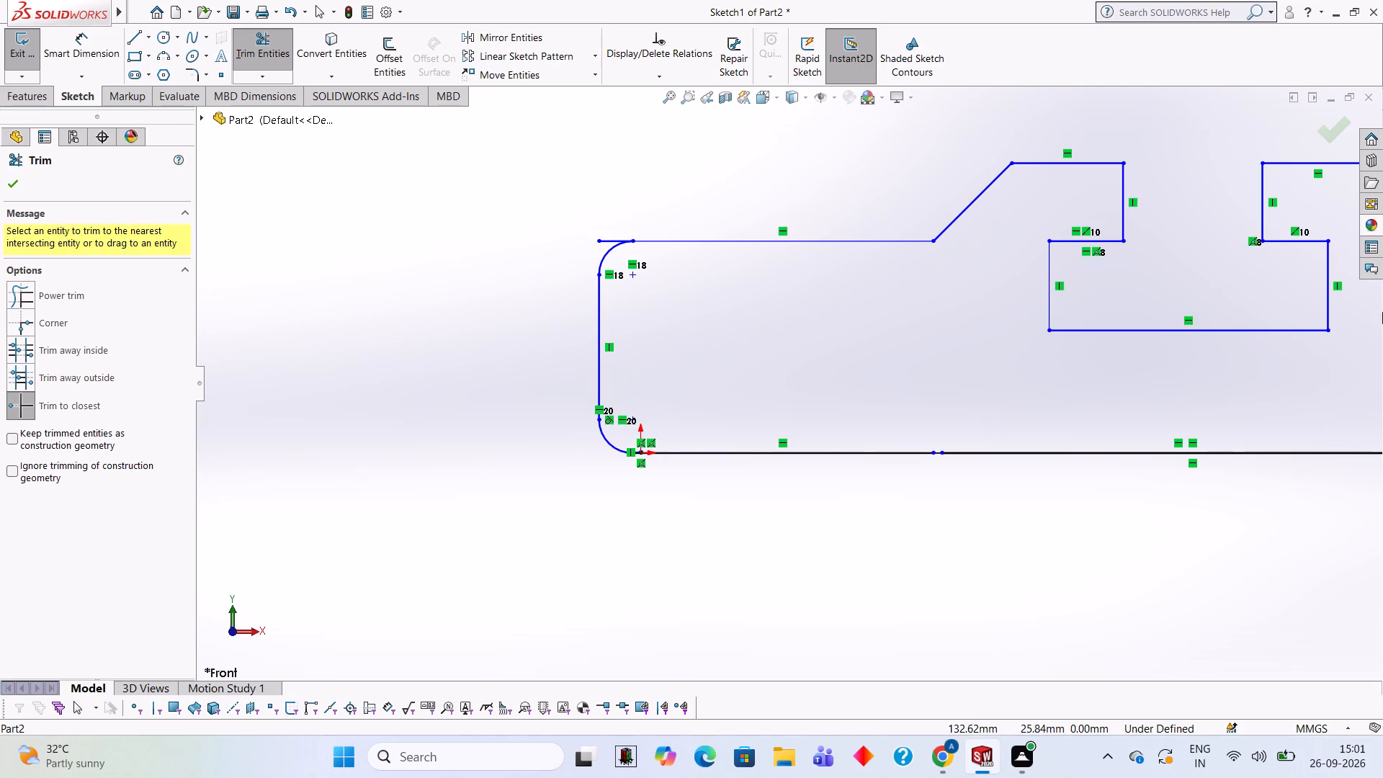
scroll(1197, 387, "up", 3)
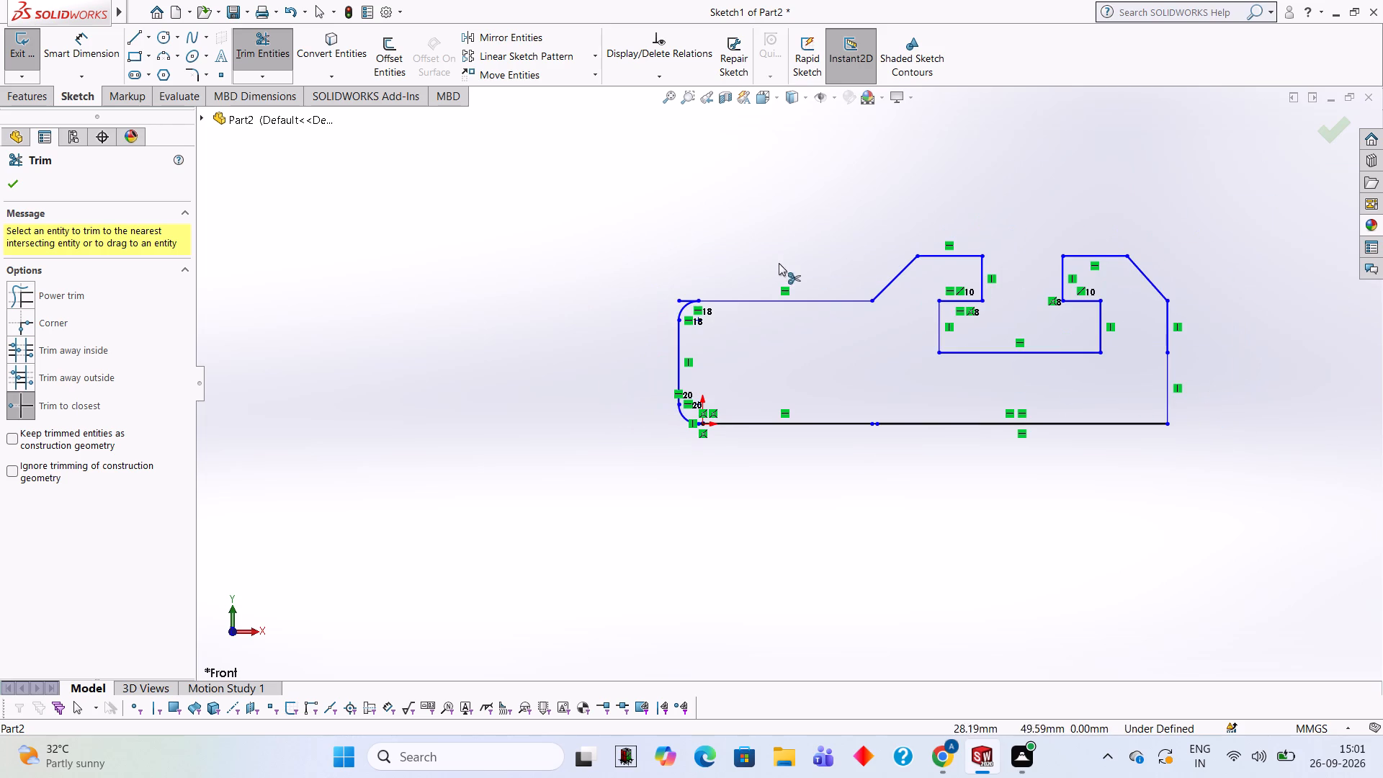
left_click(684, 302)
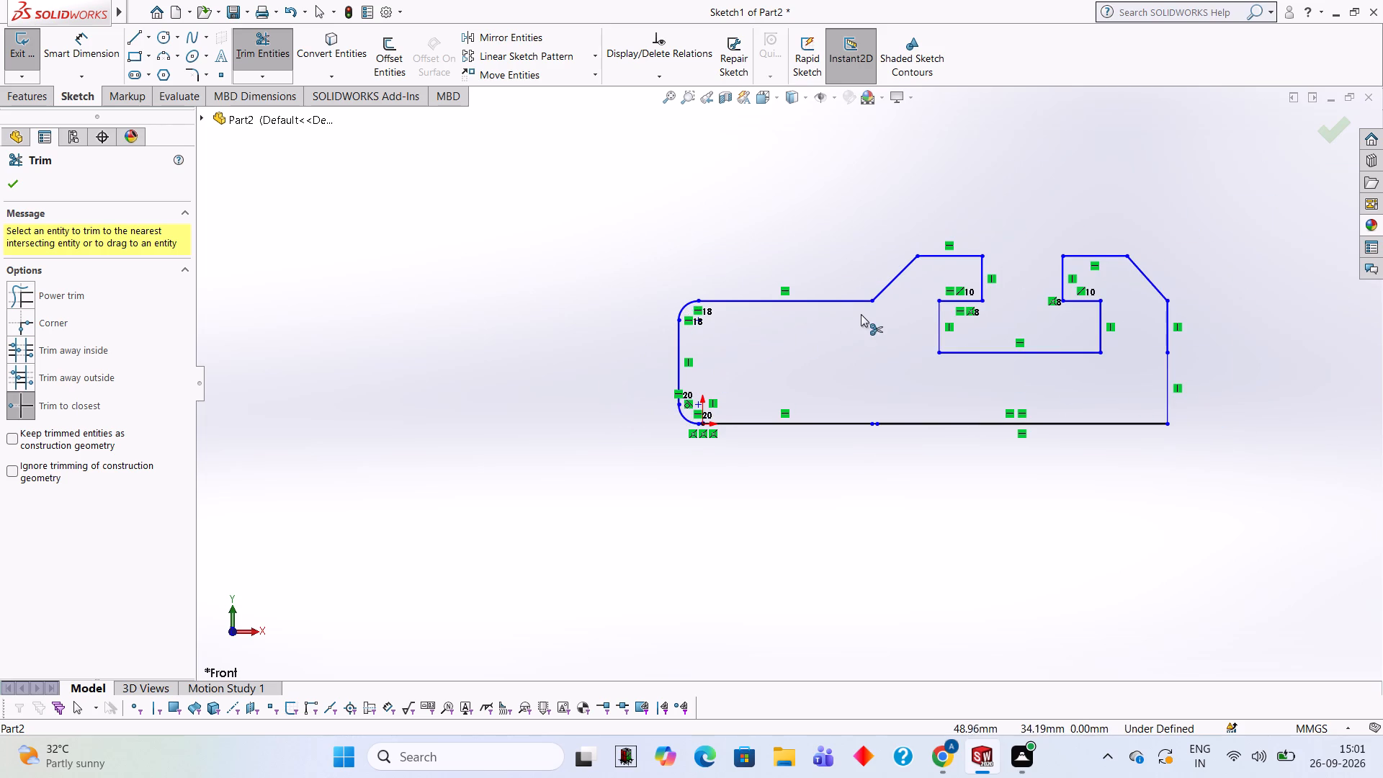
Bridge the small gap in the profile's bottom edge with a horizontal line about 1.5 mm long.
scroll(918, 455, "down", 8)
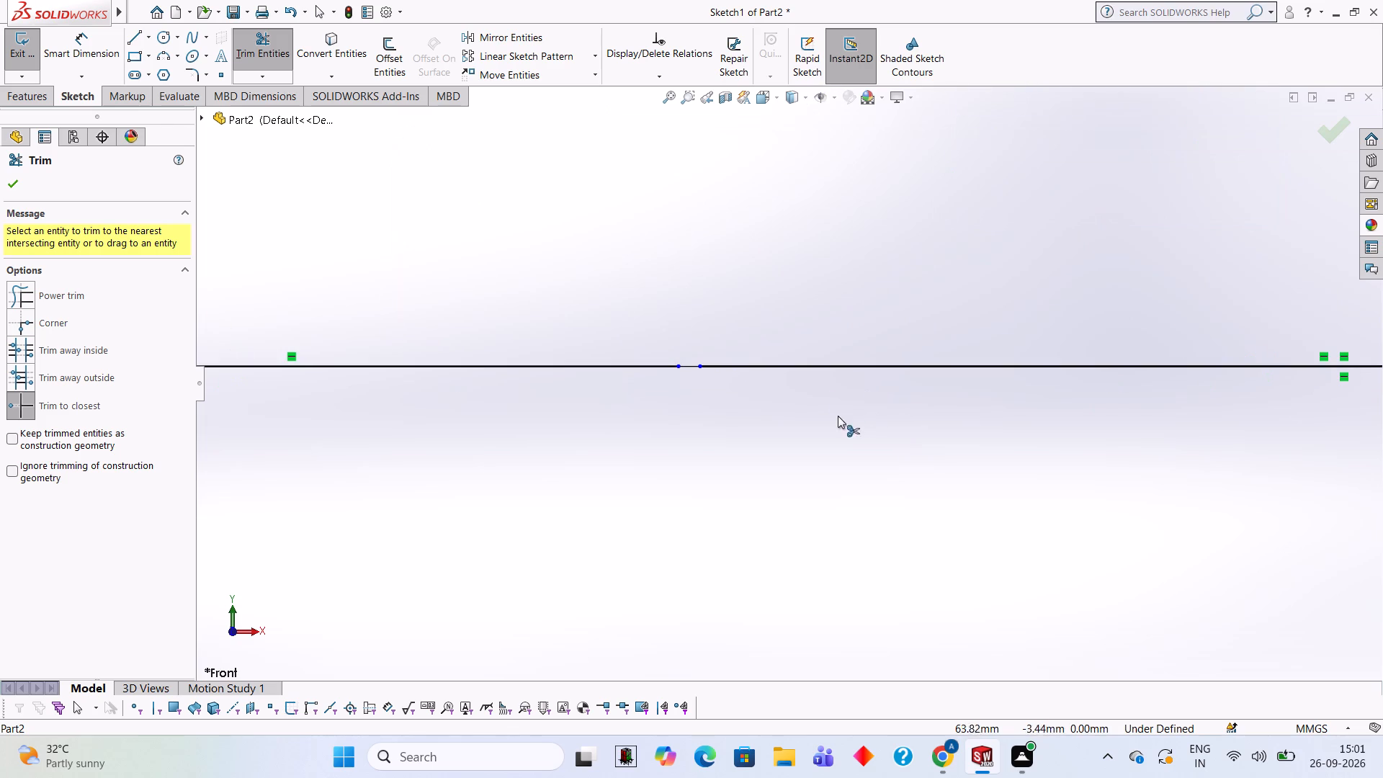
scroll(716, 367, "down", 11)
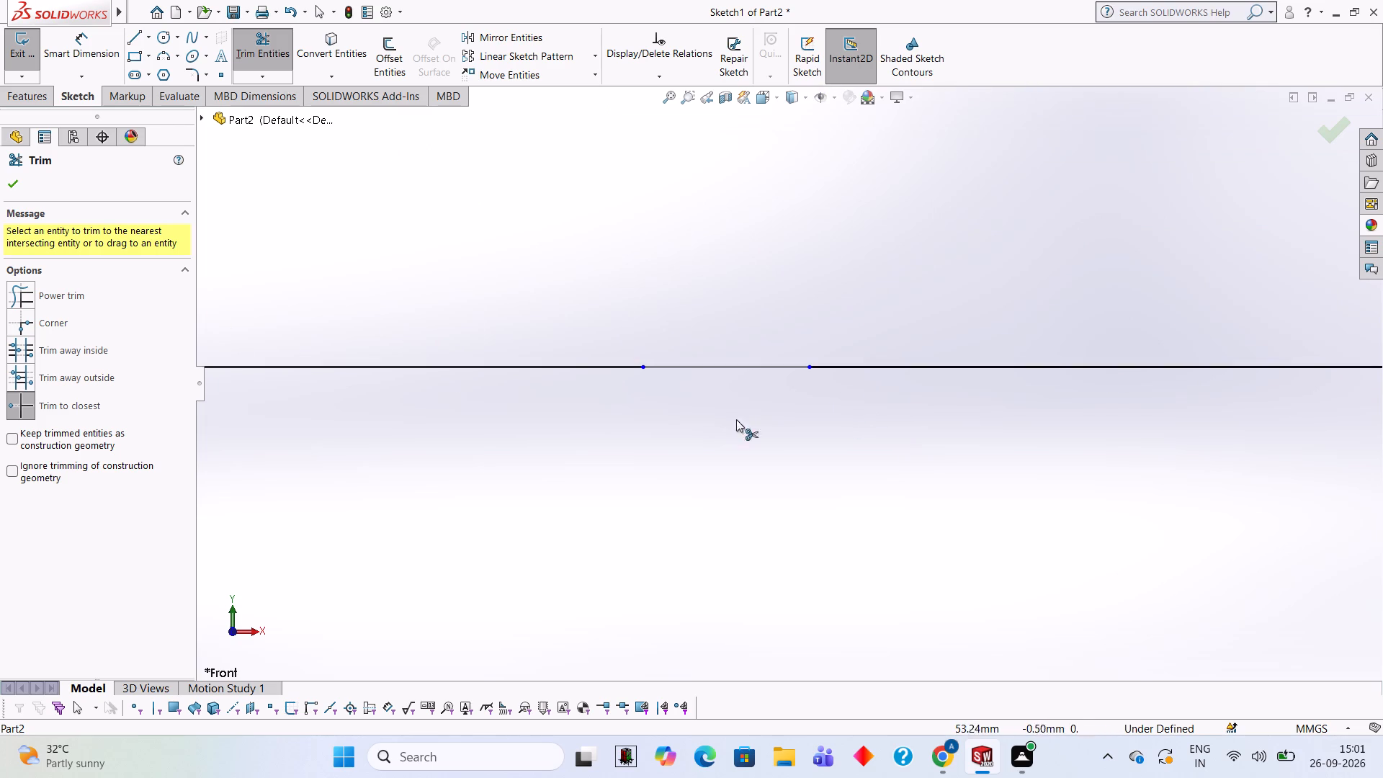
scroll(799, 384, "up", 5)
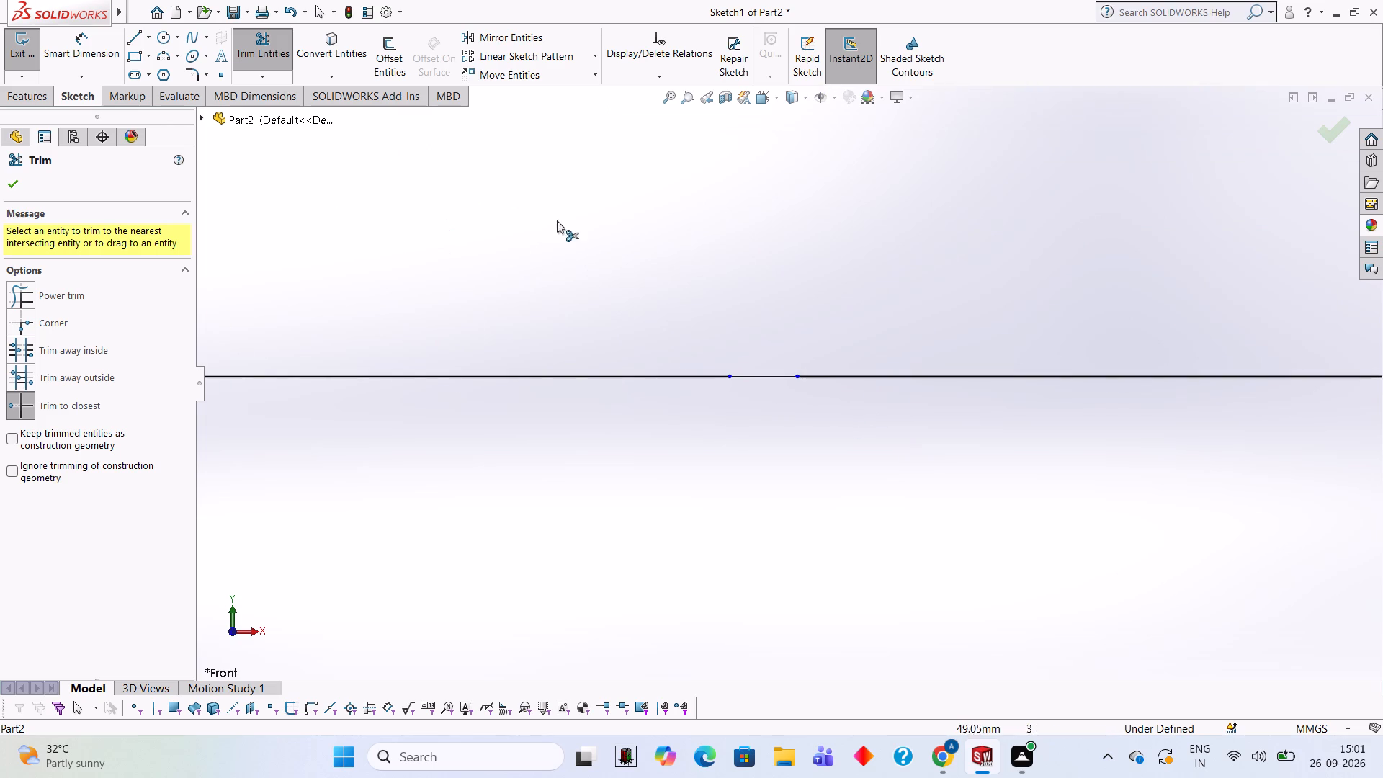
left_click(133, 41)
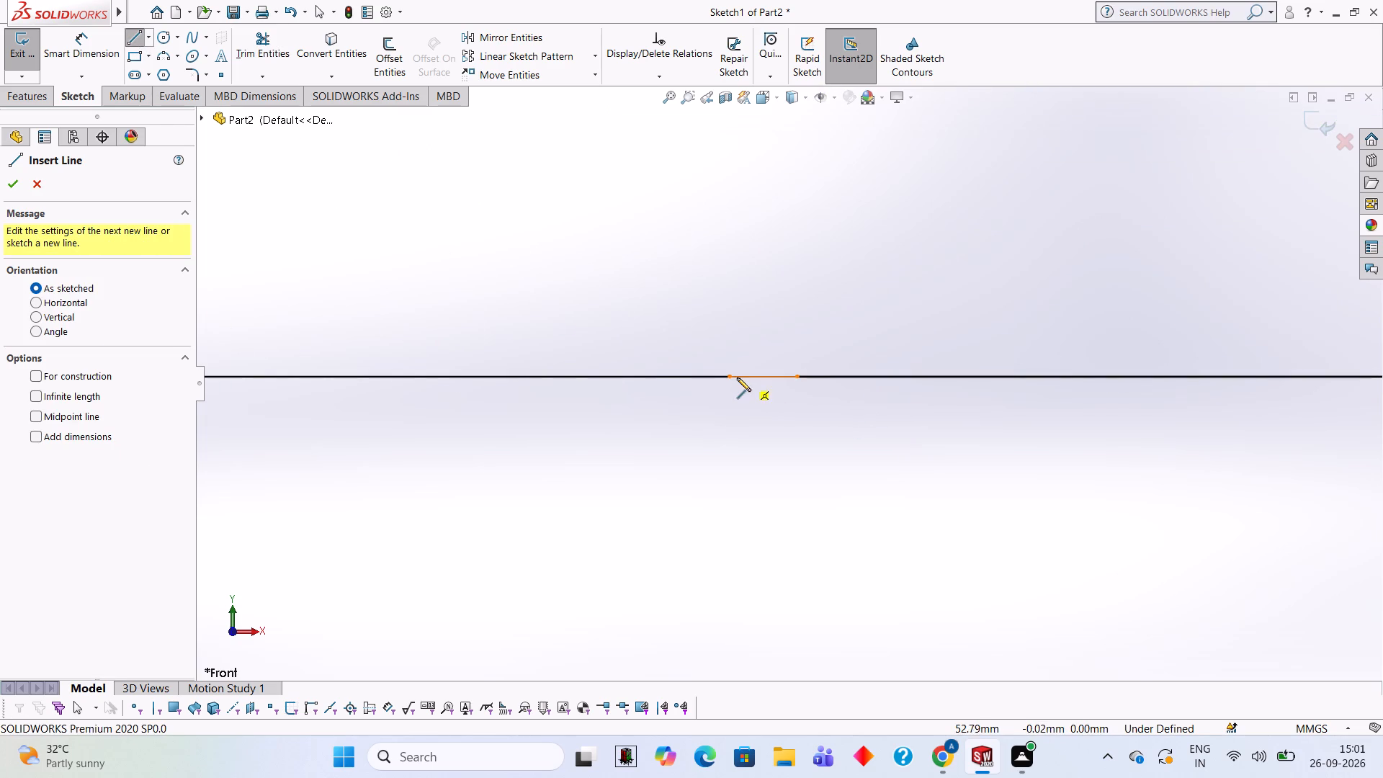
left_click(728, 375)
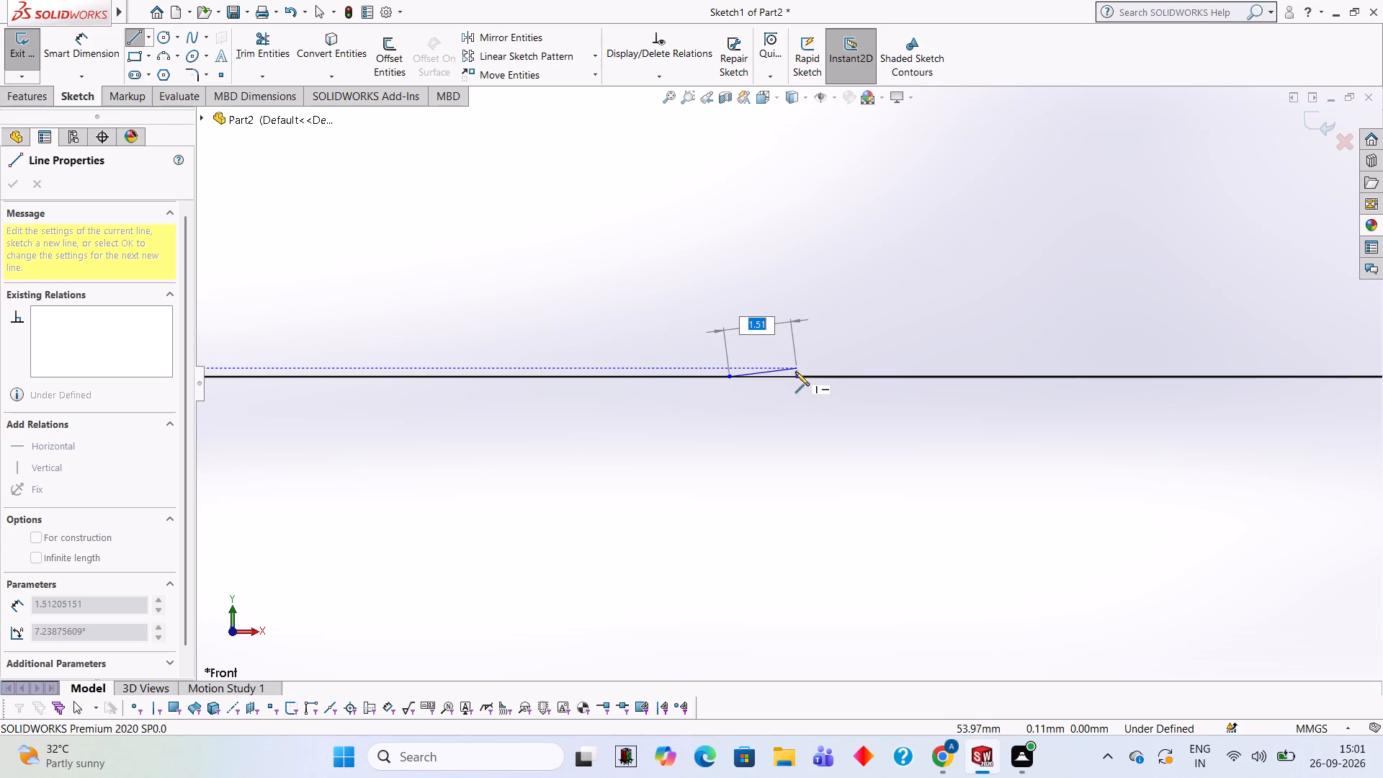
left_click(794, 375)
key("Escape")
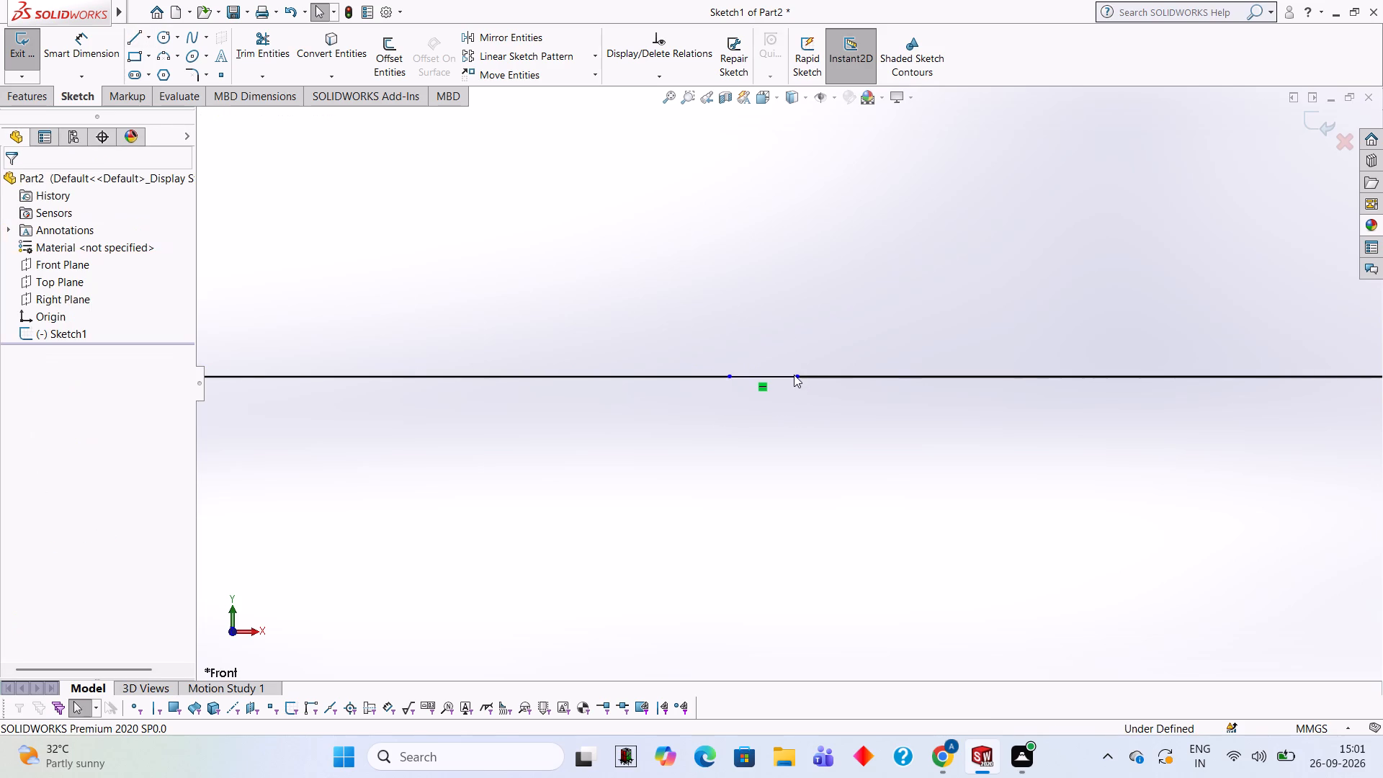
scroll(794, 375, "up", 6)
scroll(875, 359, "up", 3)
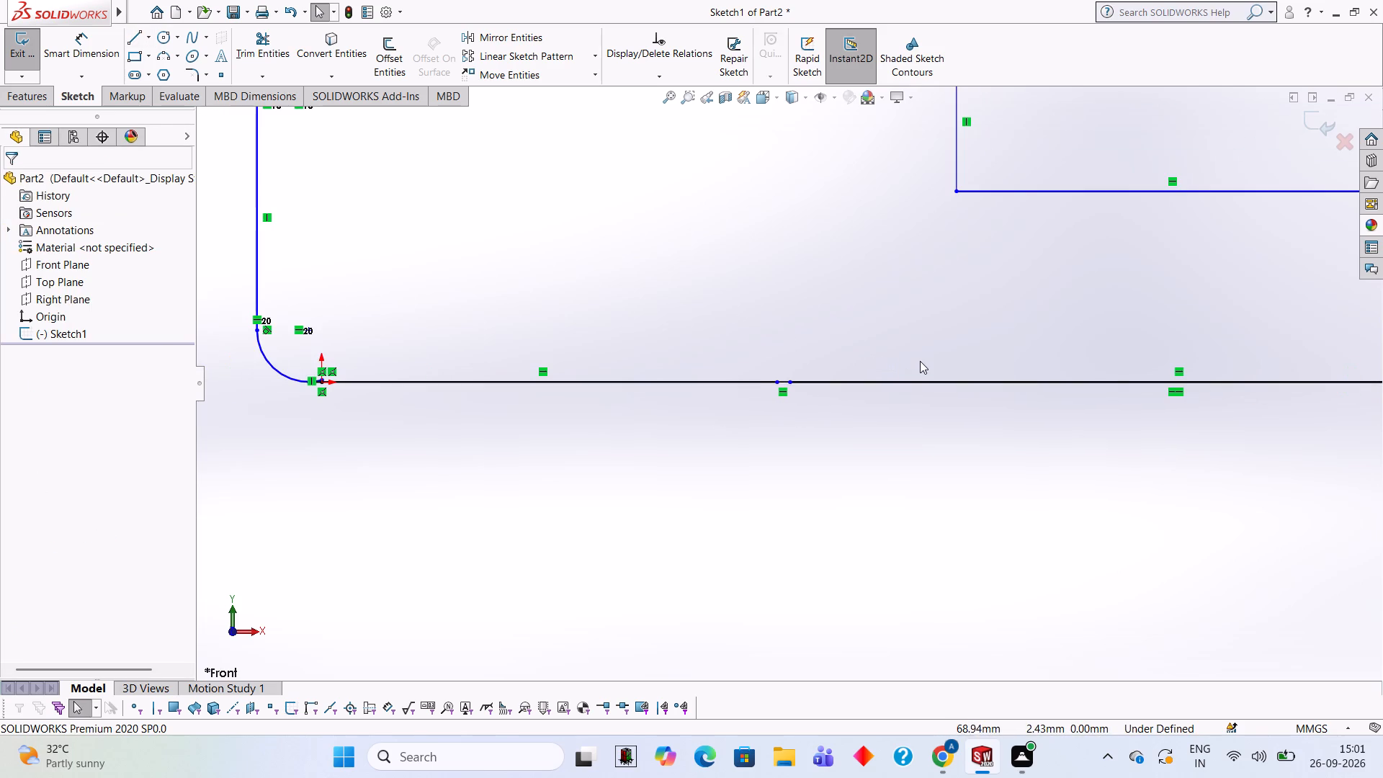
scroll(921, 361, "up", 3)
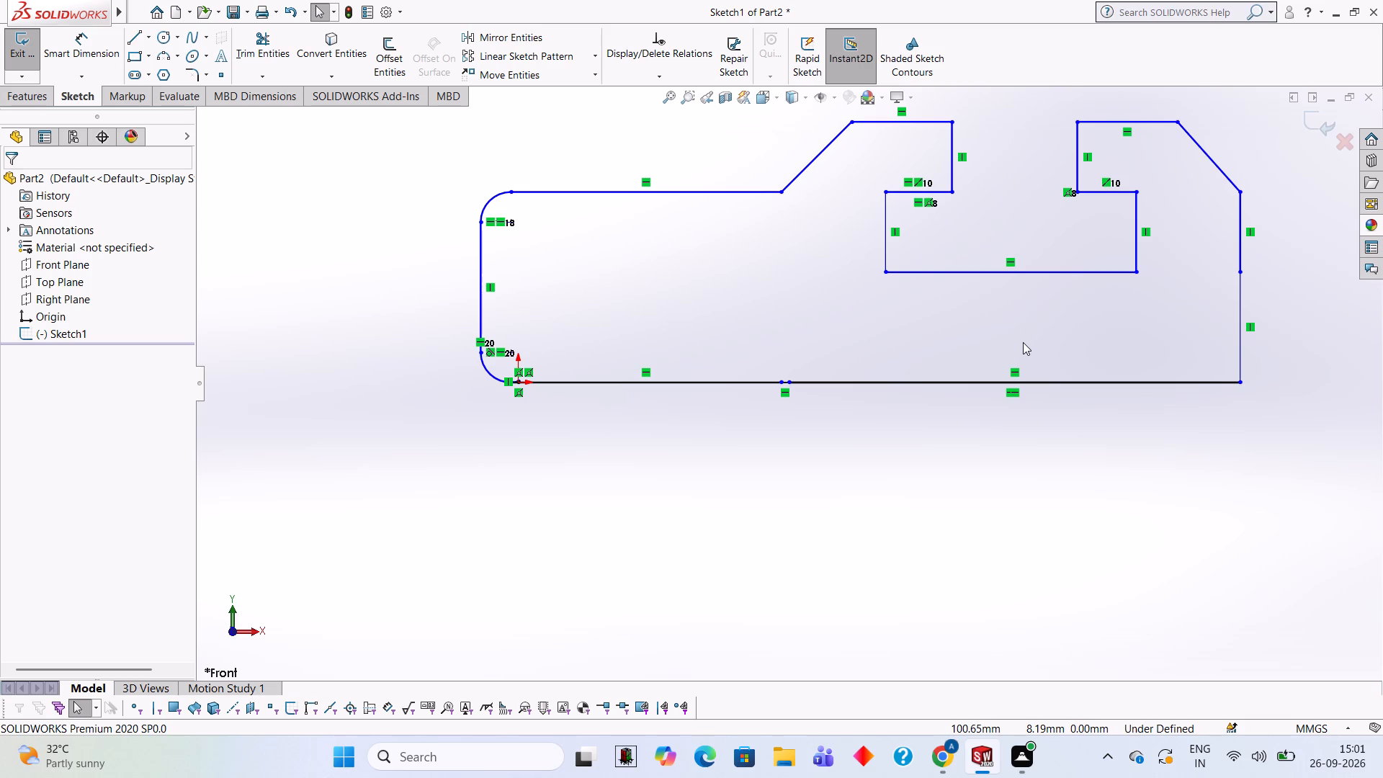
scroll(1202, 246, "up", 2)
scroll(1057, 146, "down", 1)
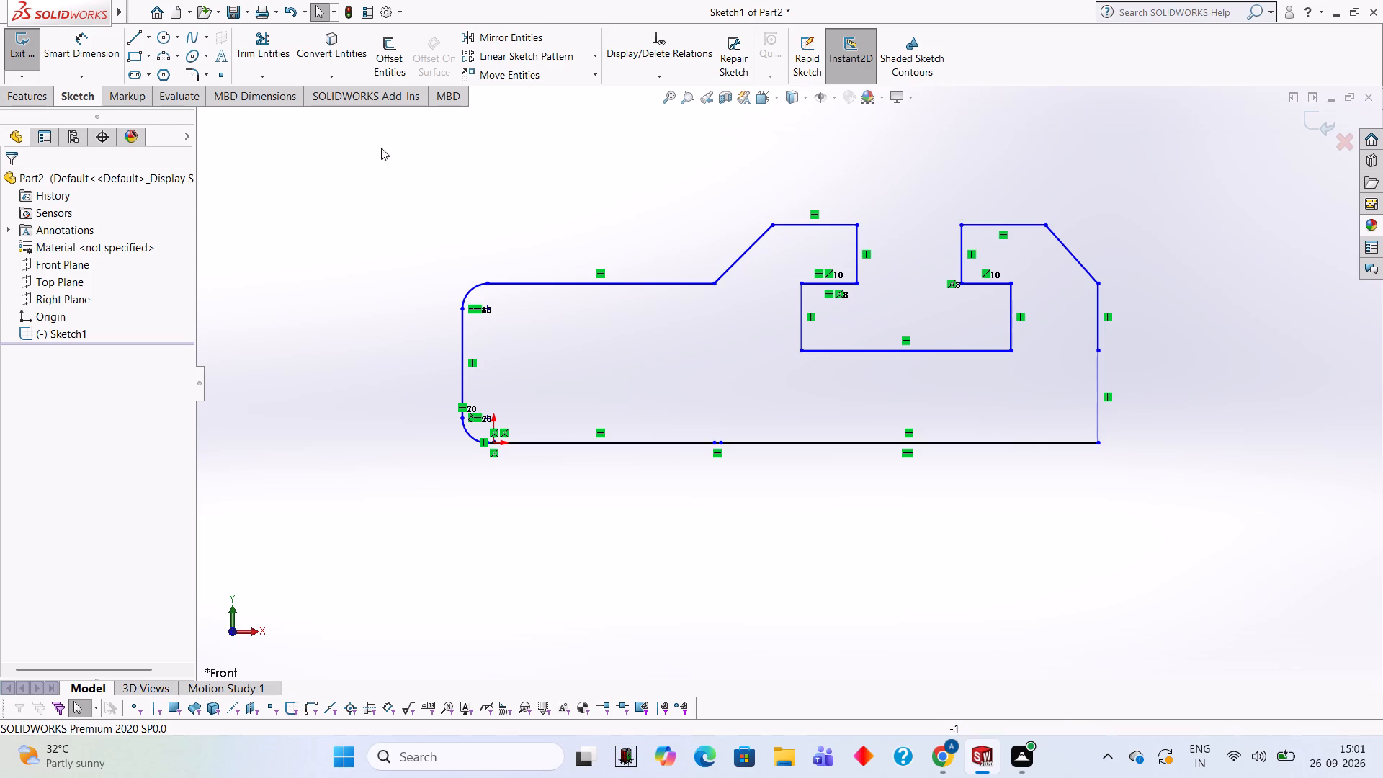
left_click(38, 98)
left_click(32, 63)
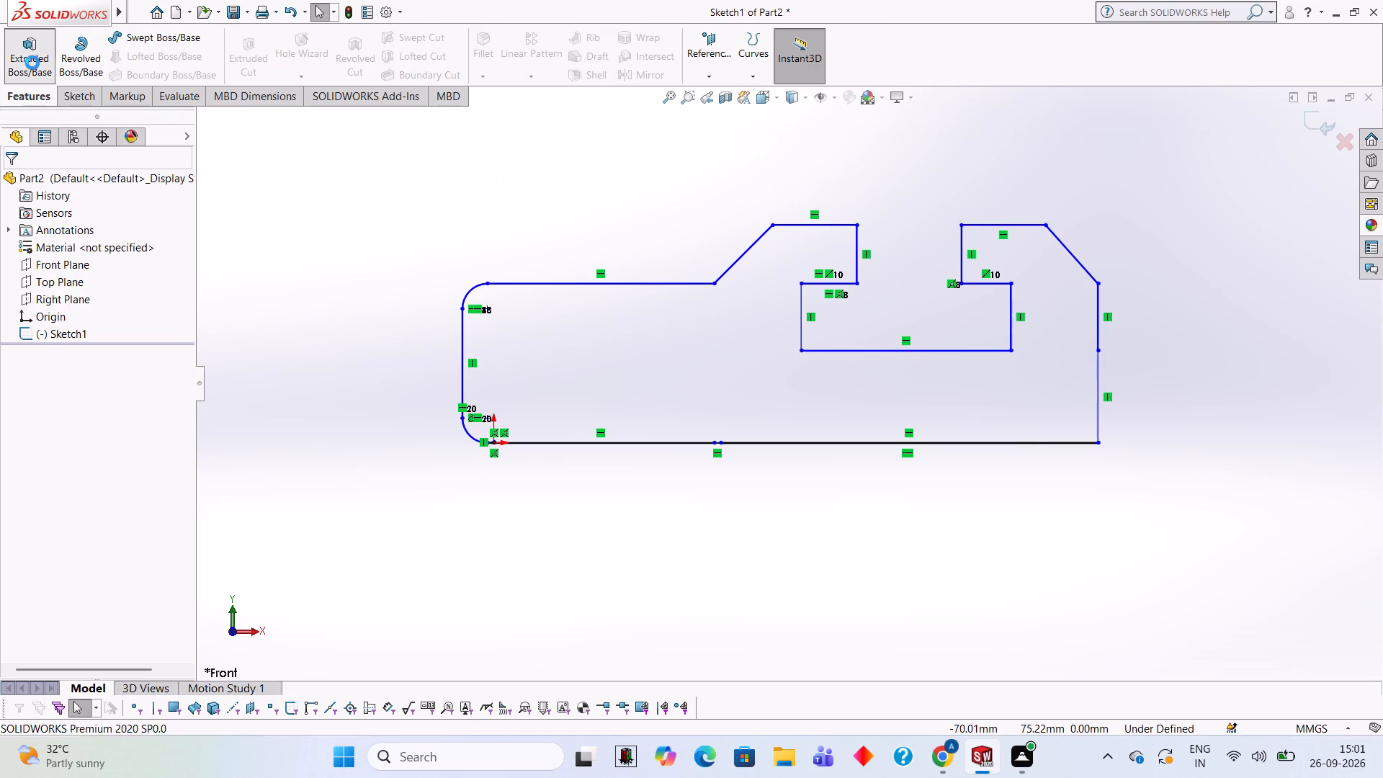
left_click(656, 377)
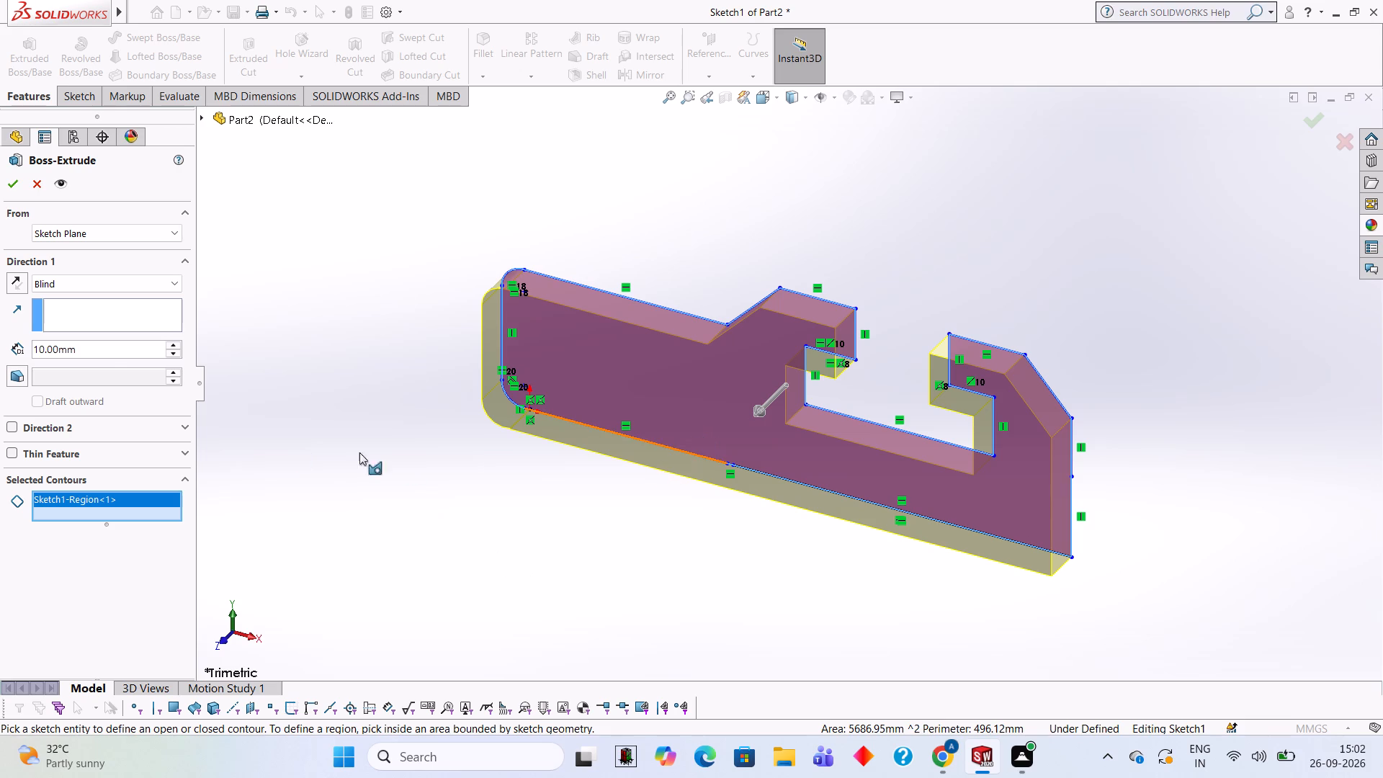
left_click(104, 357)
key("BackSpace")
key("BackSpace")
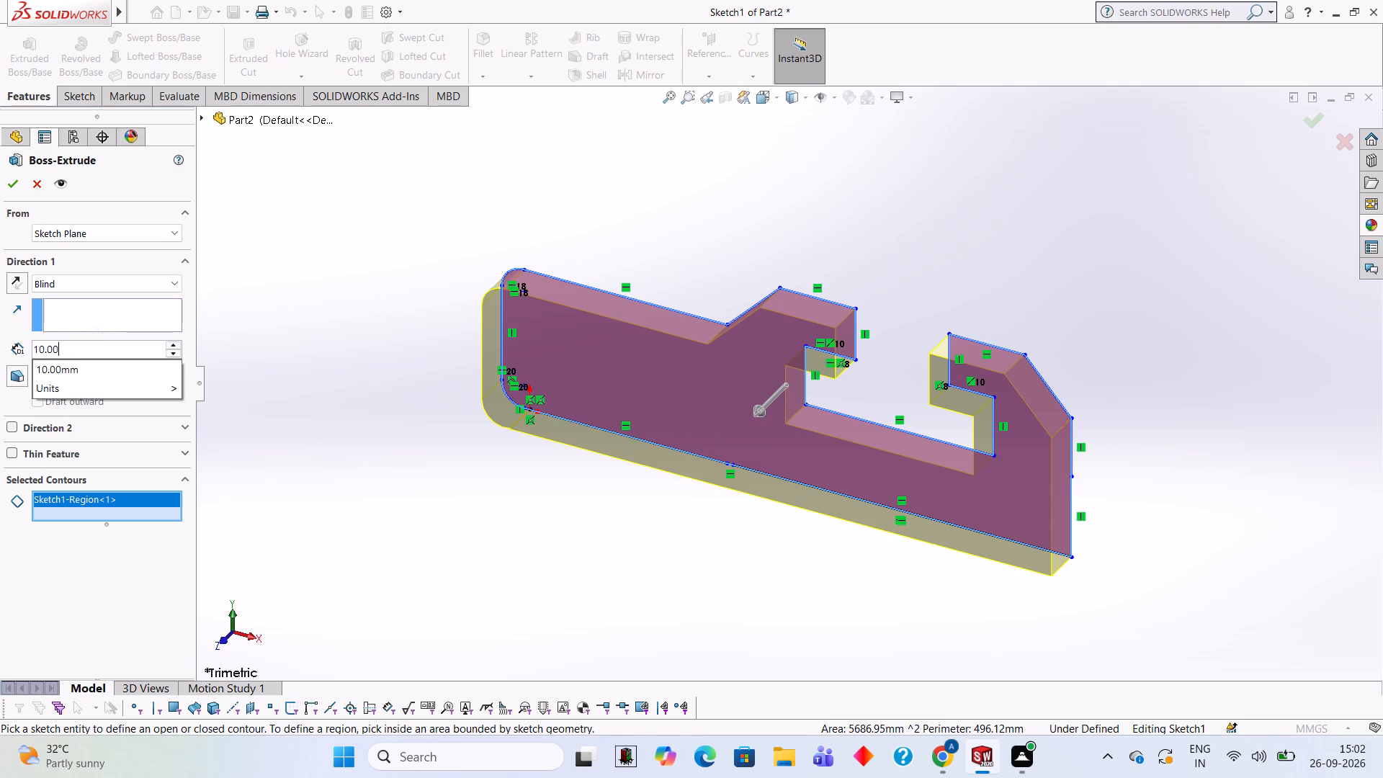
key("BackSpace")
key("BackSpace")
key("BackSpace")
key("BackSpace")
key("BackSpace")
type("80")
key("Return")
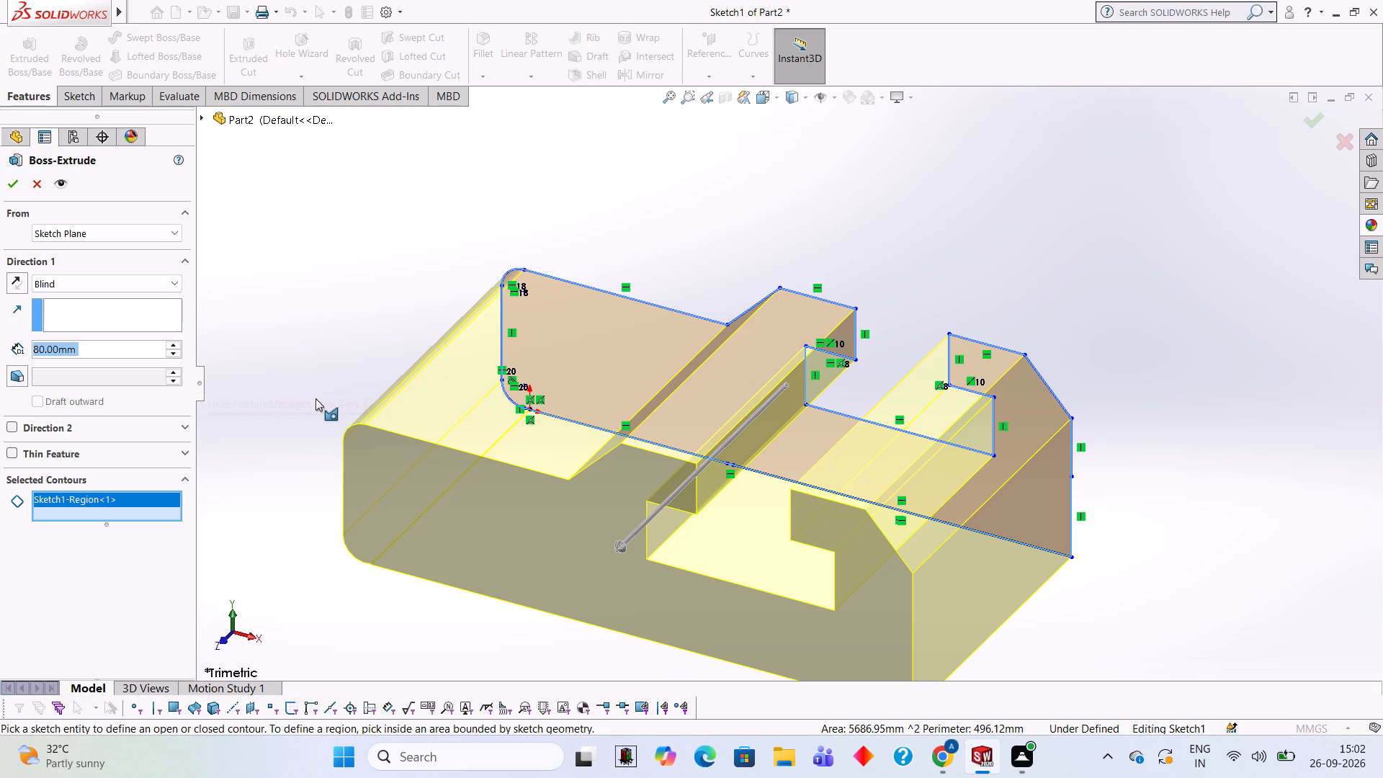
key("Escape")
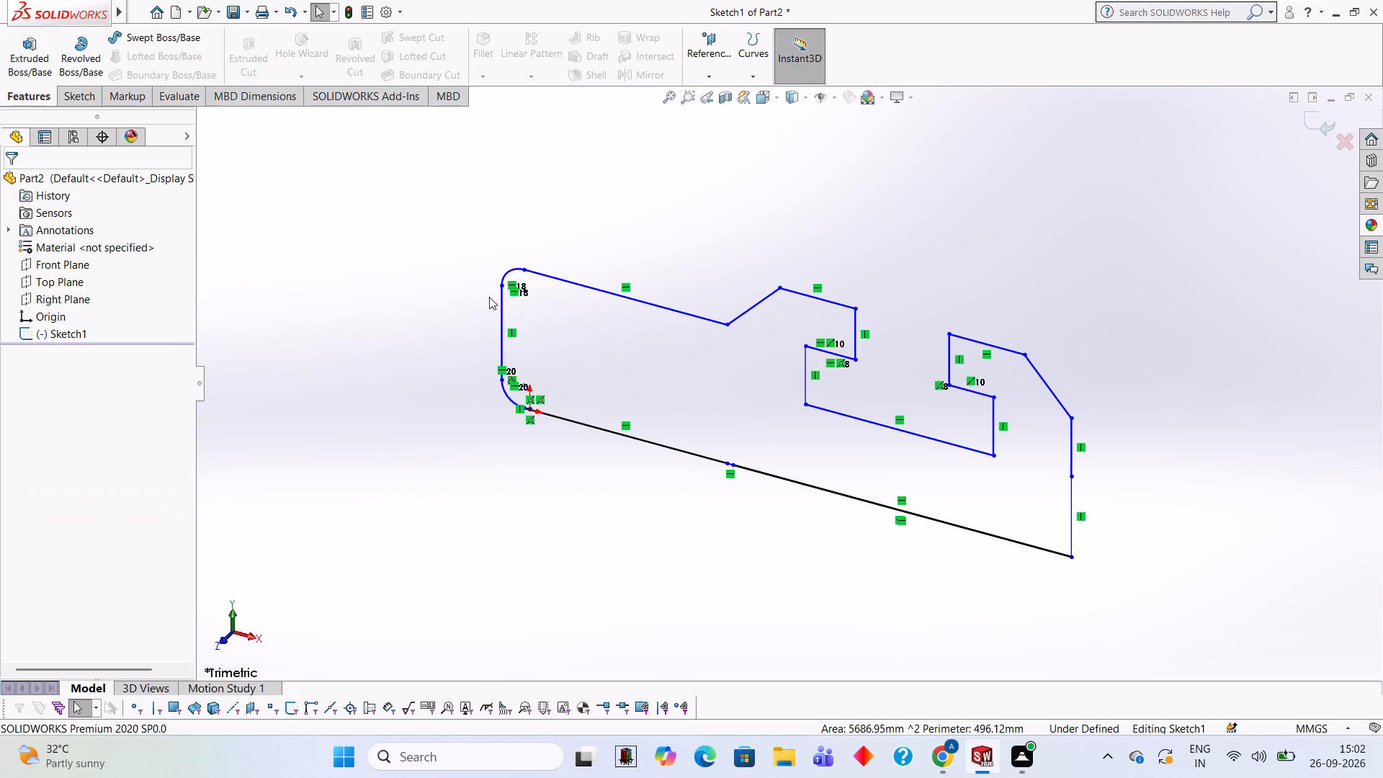
Trim away the arm's vertical end line and both of its rounded corner arcs.
middle_click_drag(743, 215, 776, 211)
scroll(496, 283, "down", 2)
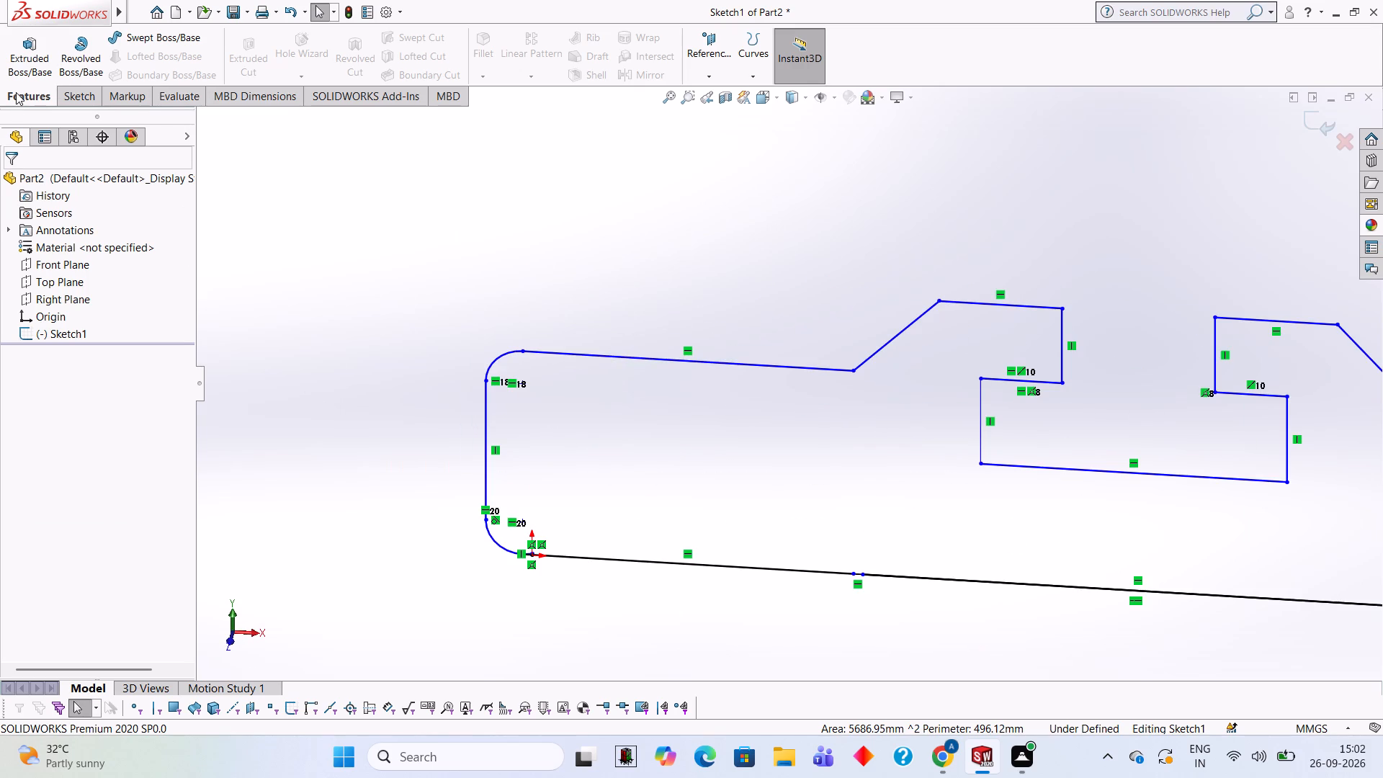
left_click(71, 91)
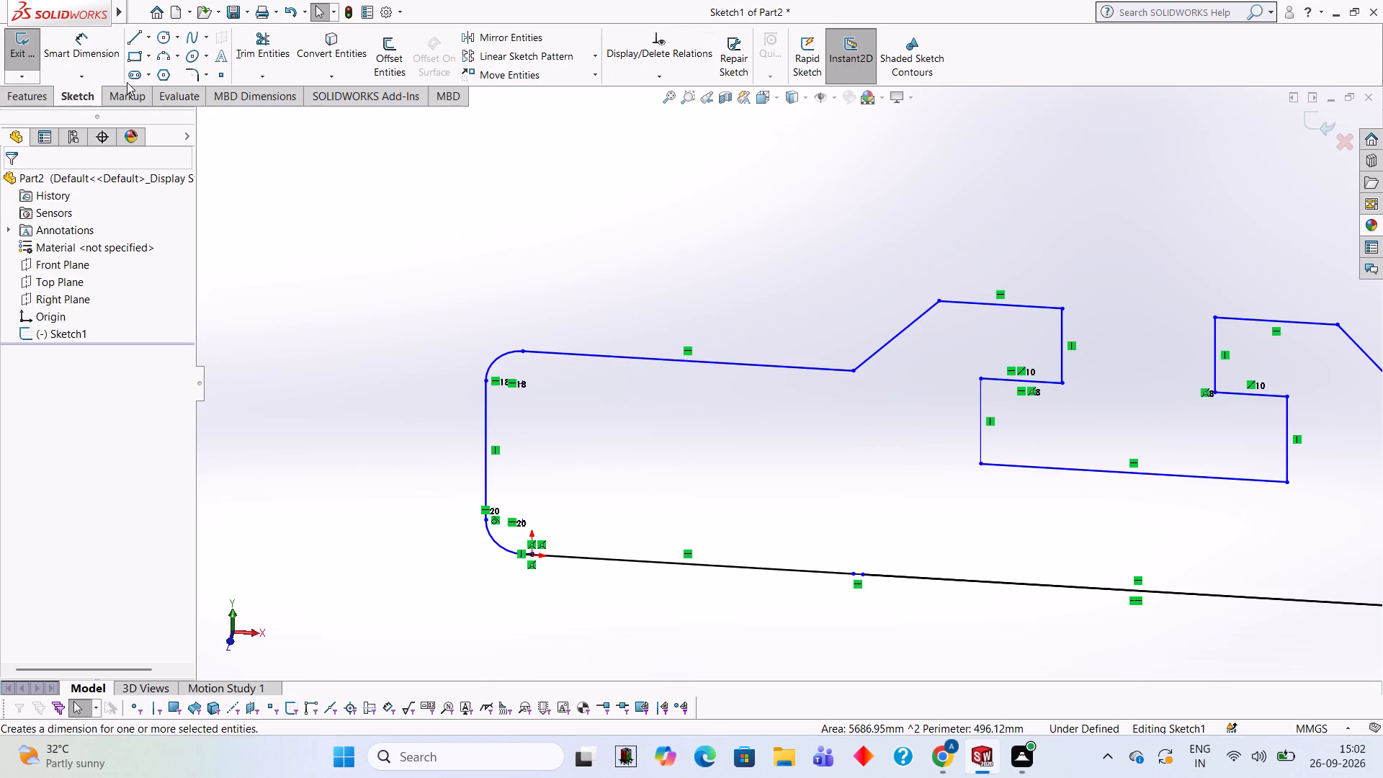
left_click(243, 30)
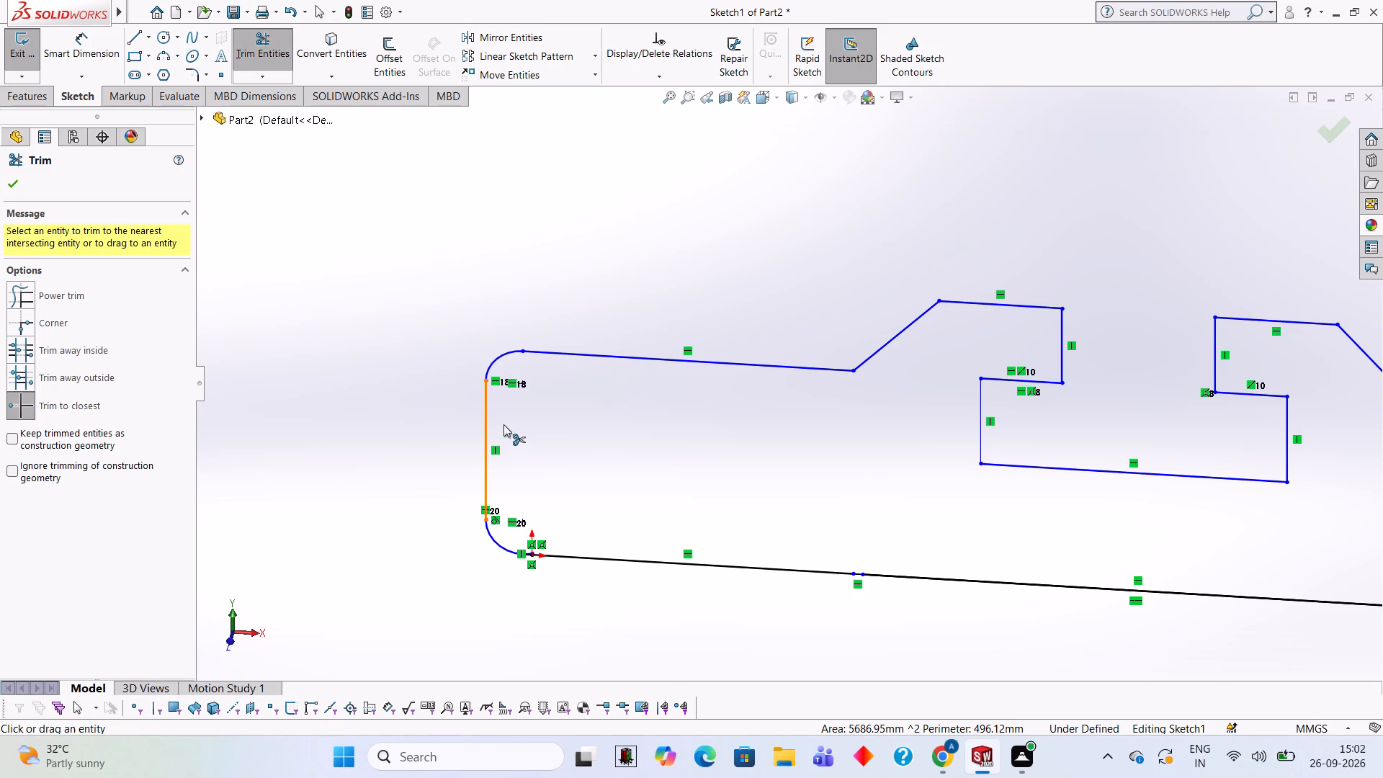
left_click(490, 421)
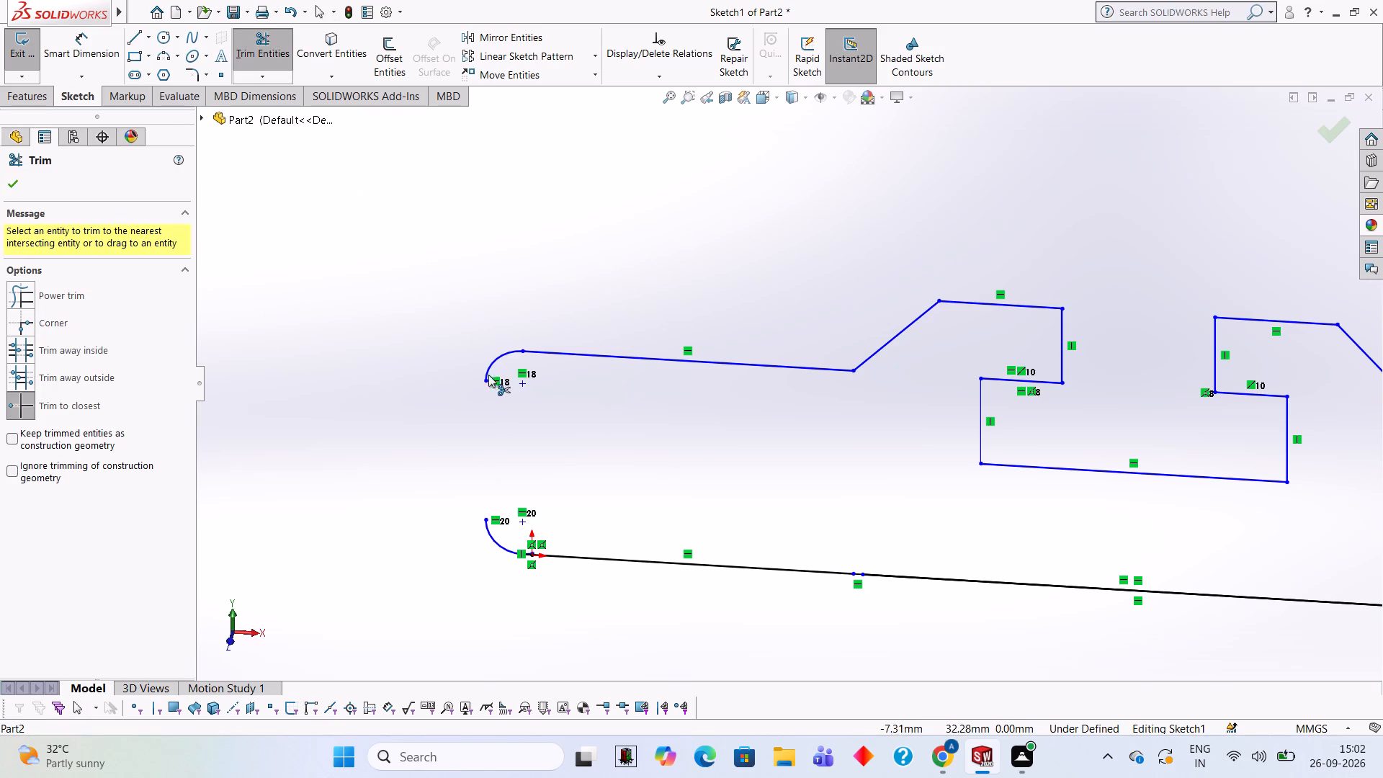
left_click(489, 369)
left_click(487, 533)
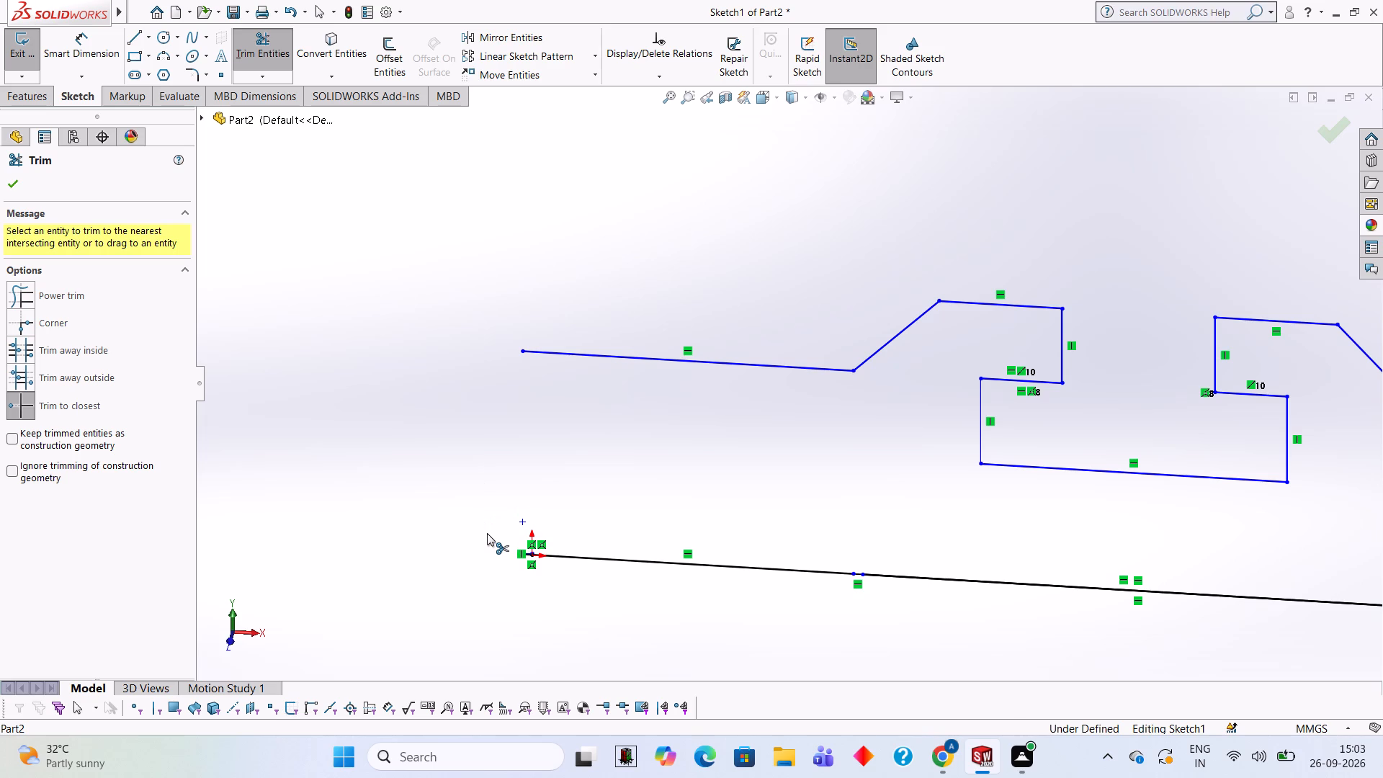
scroll(1114, 505, "up", 1)
scroll(1222, 478, "up", 1)
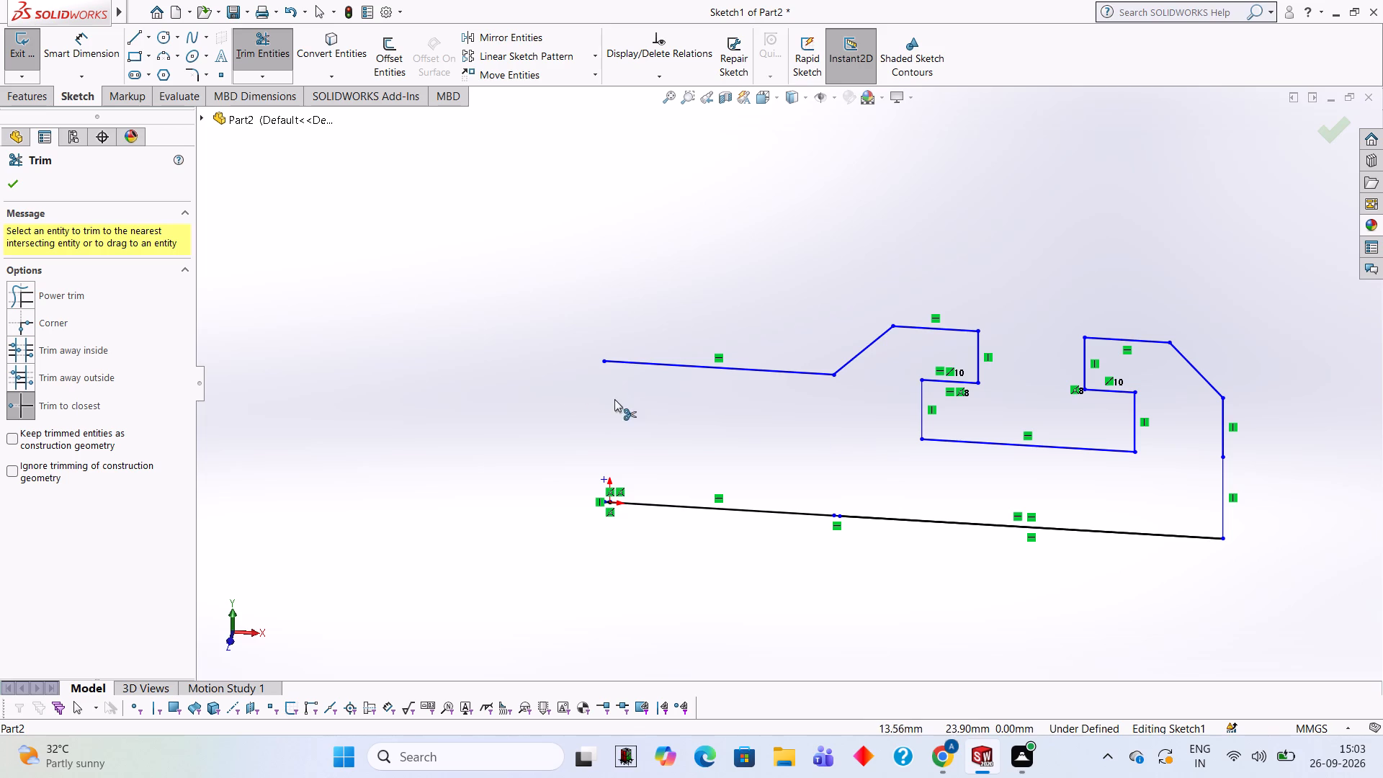
Close the profile's open end with a 38 mm vertical line from the upper edge's endpoint down to the bottom edge's endpoint.
left_click(130, 46)
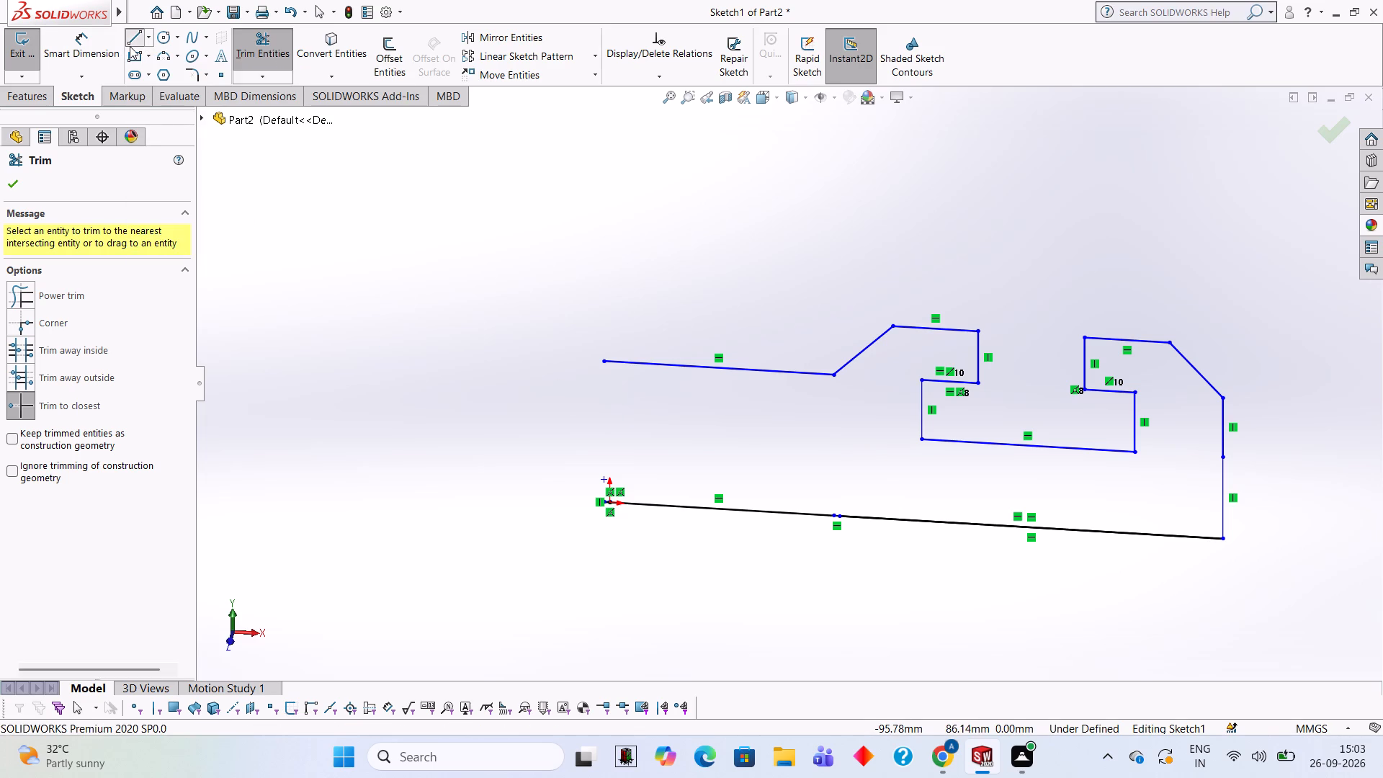
left_click(602, 359)
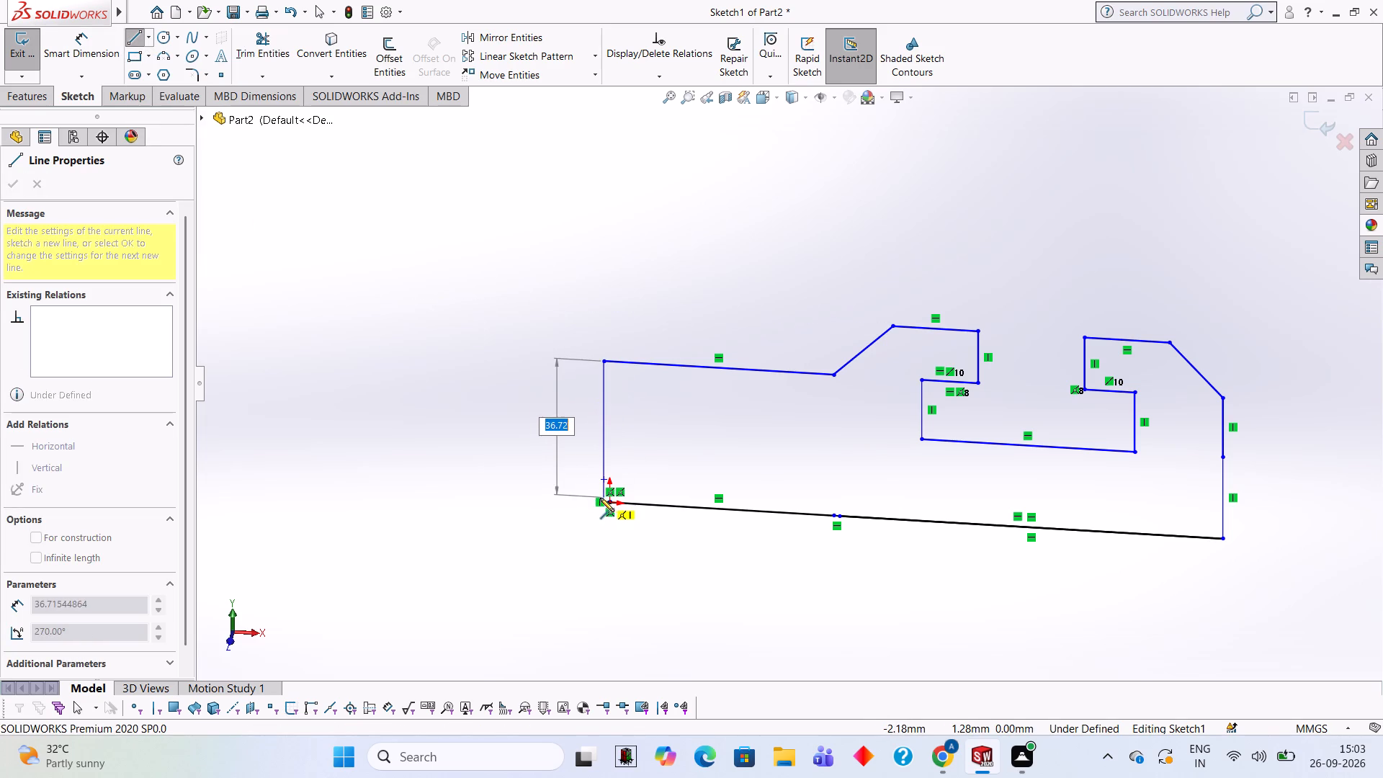
scroll(607, 500, "down", 7)
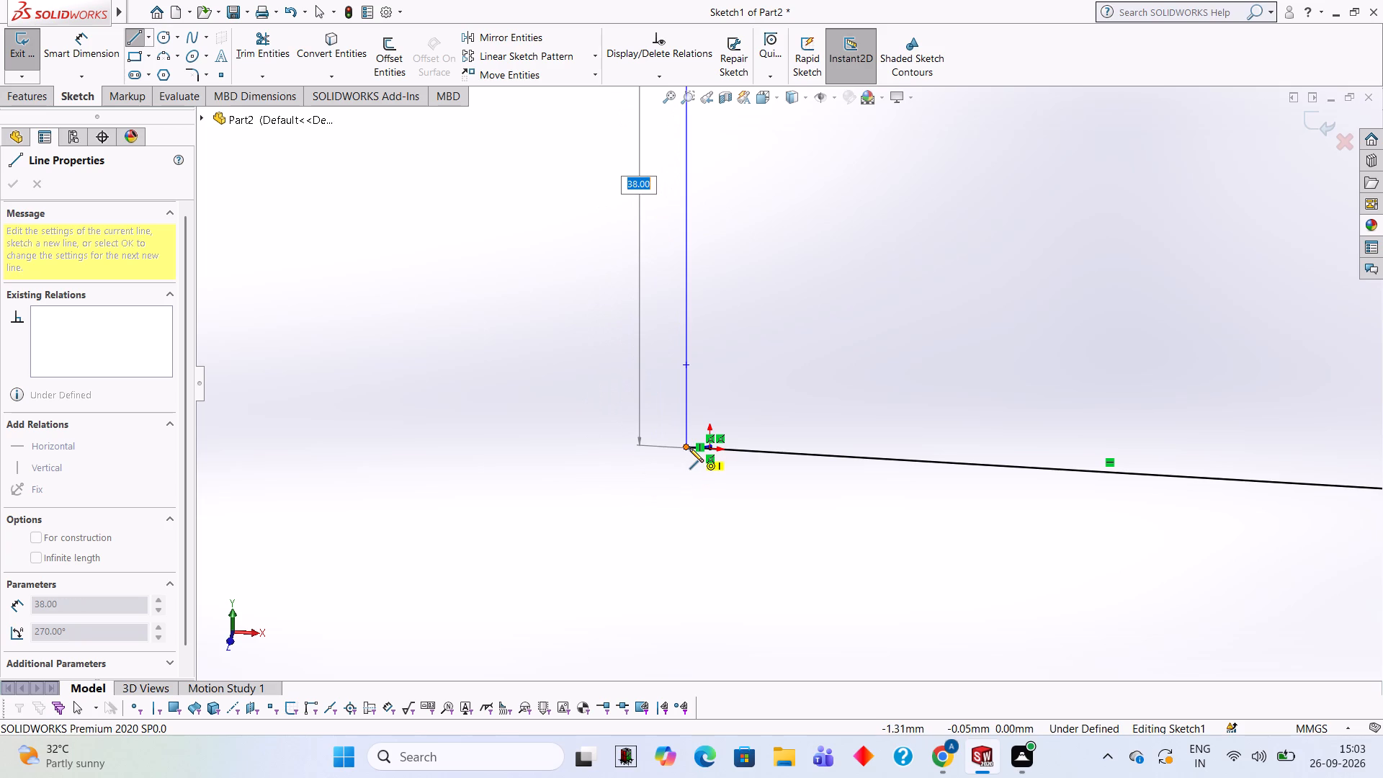
left_click(689, 448)
Extrude the closed profile region as a blind boss 80 mm deep from the sketch plane.
scroll(689, 448, "up", 6)
scroll(1108, 413, "up", 2)
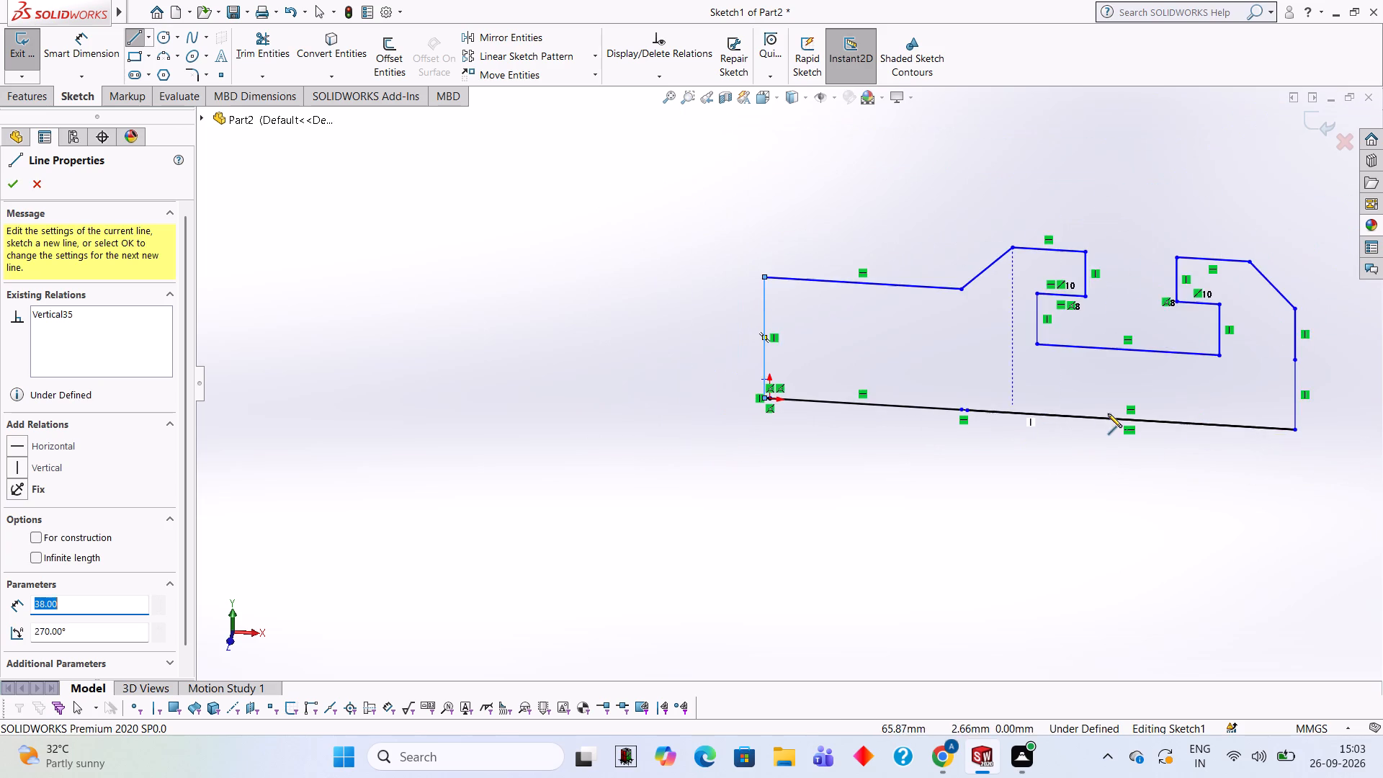
middle_click_drag(1108, 413, 1100, 430)
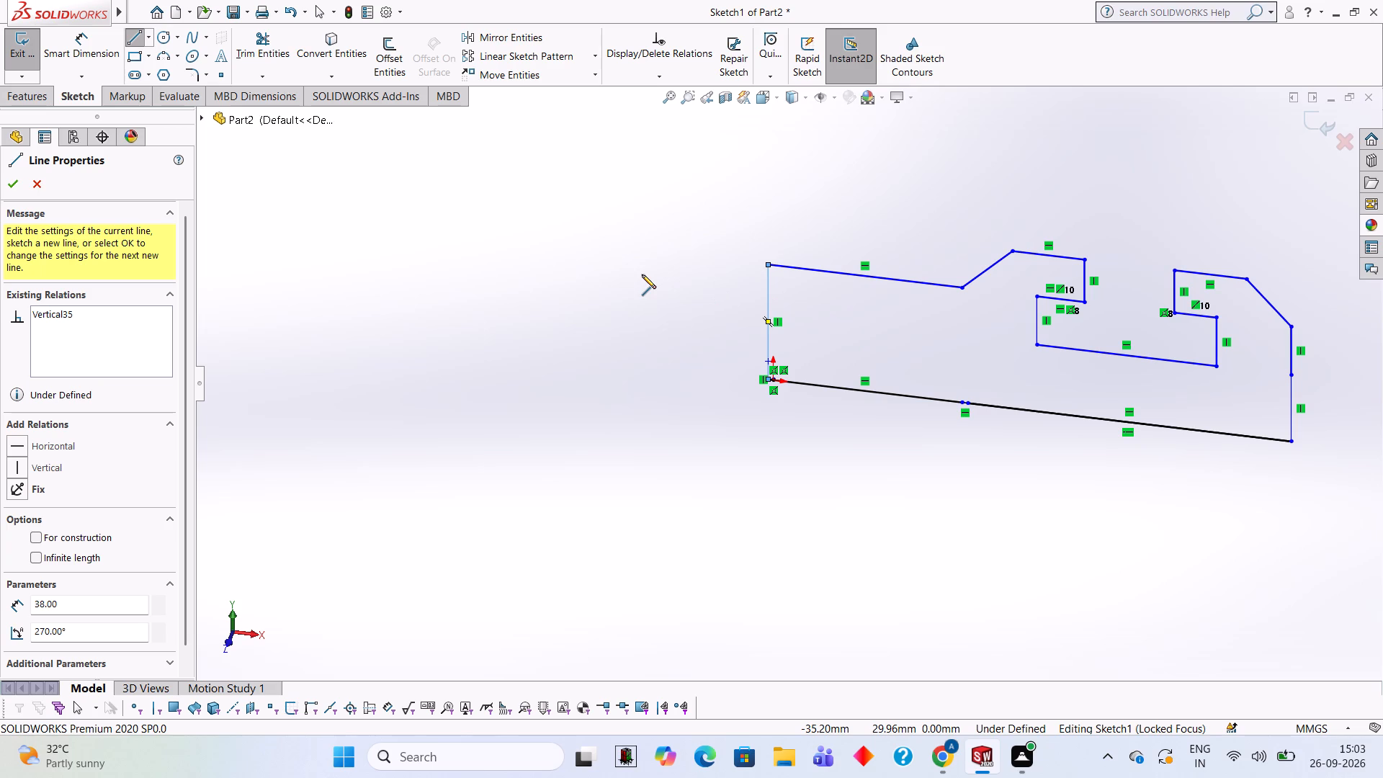
left_click(35, 102)
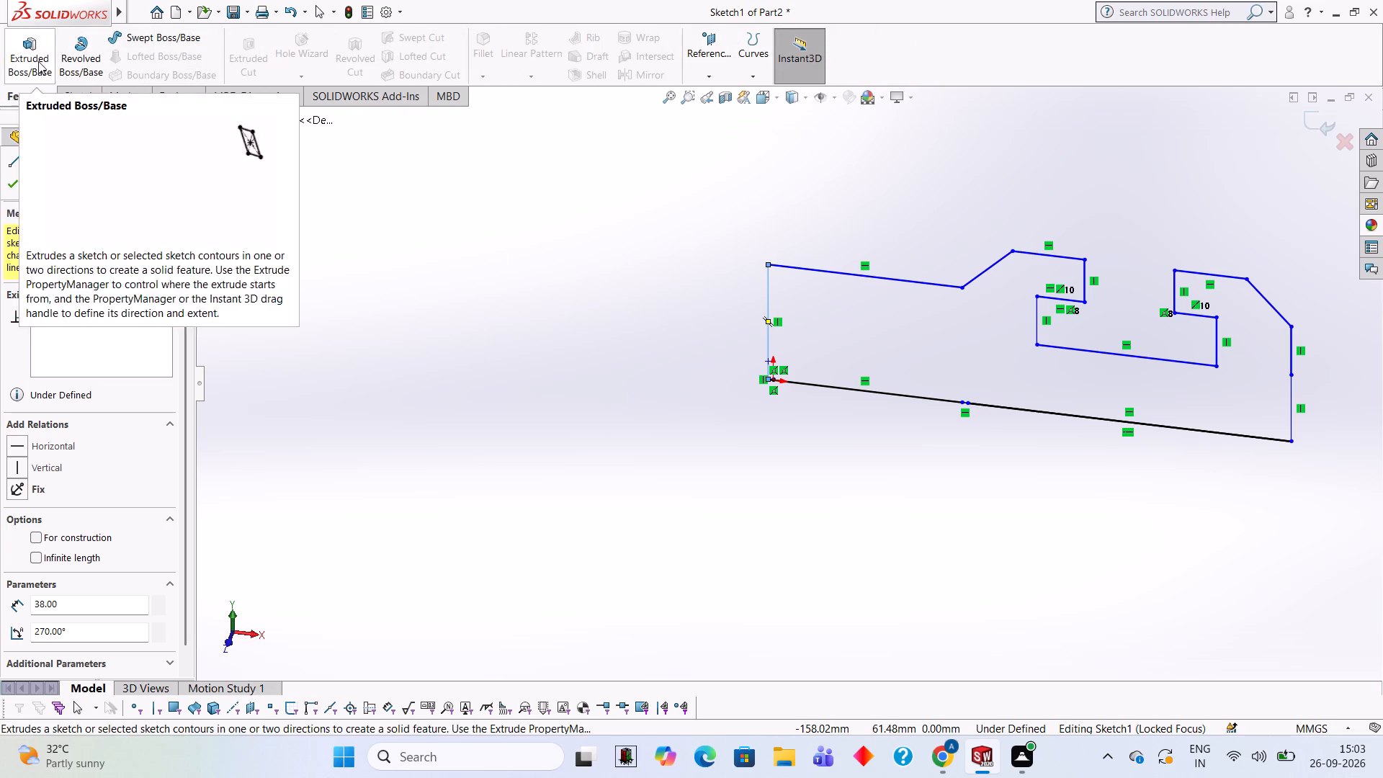
left_click(38, 61)
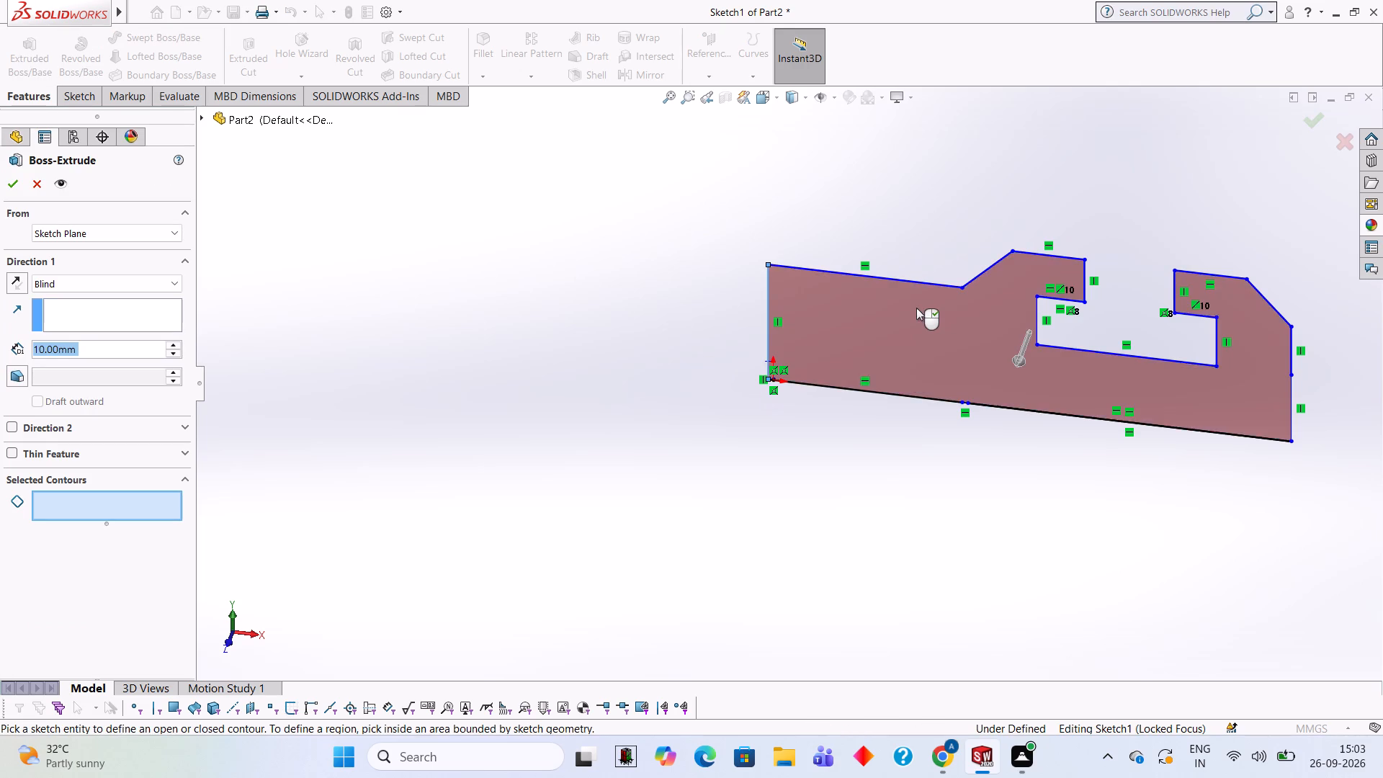
left_click(916, 308)
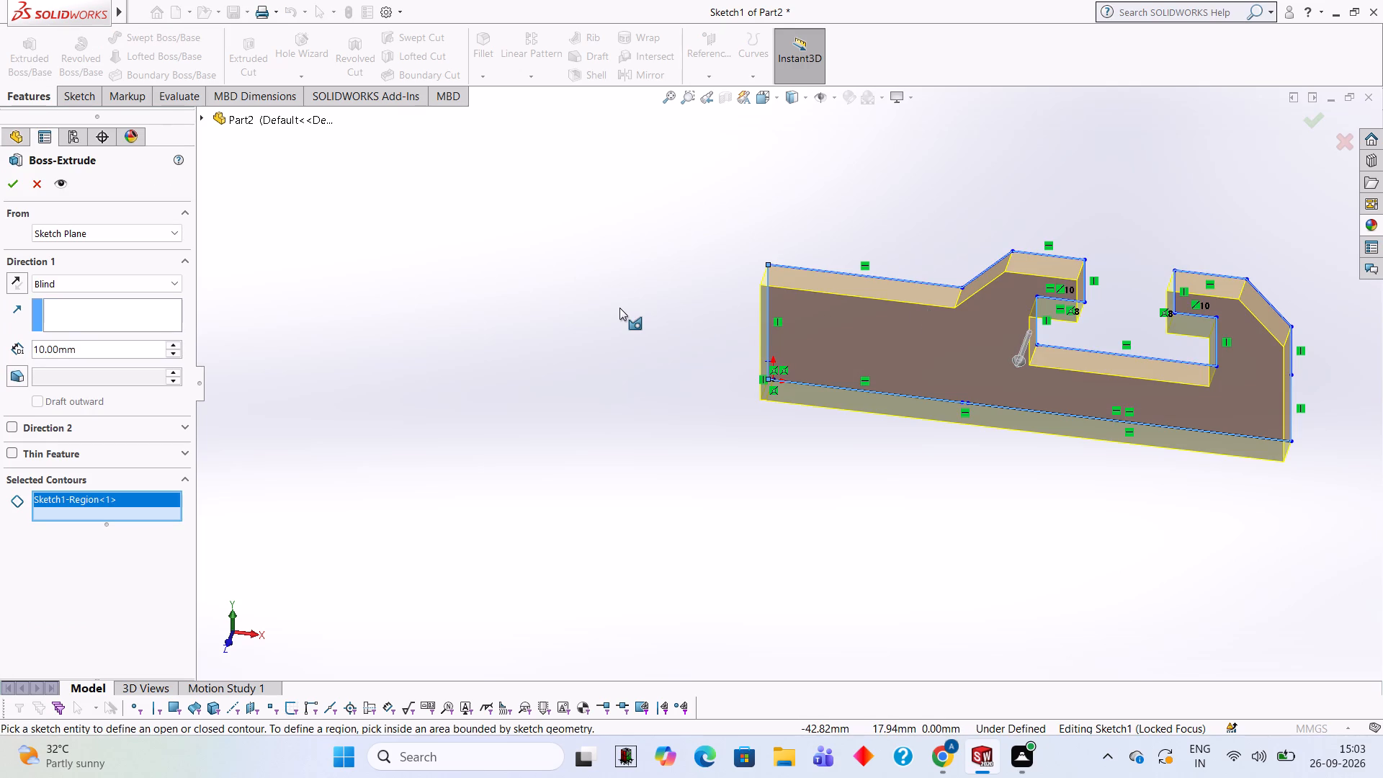
type("20")
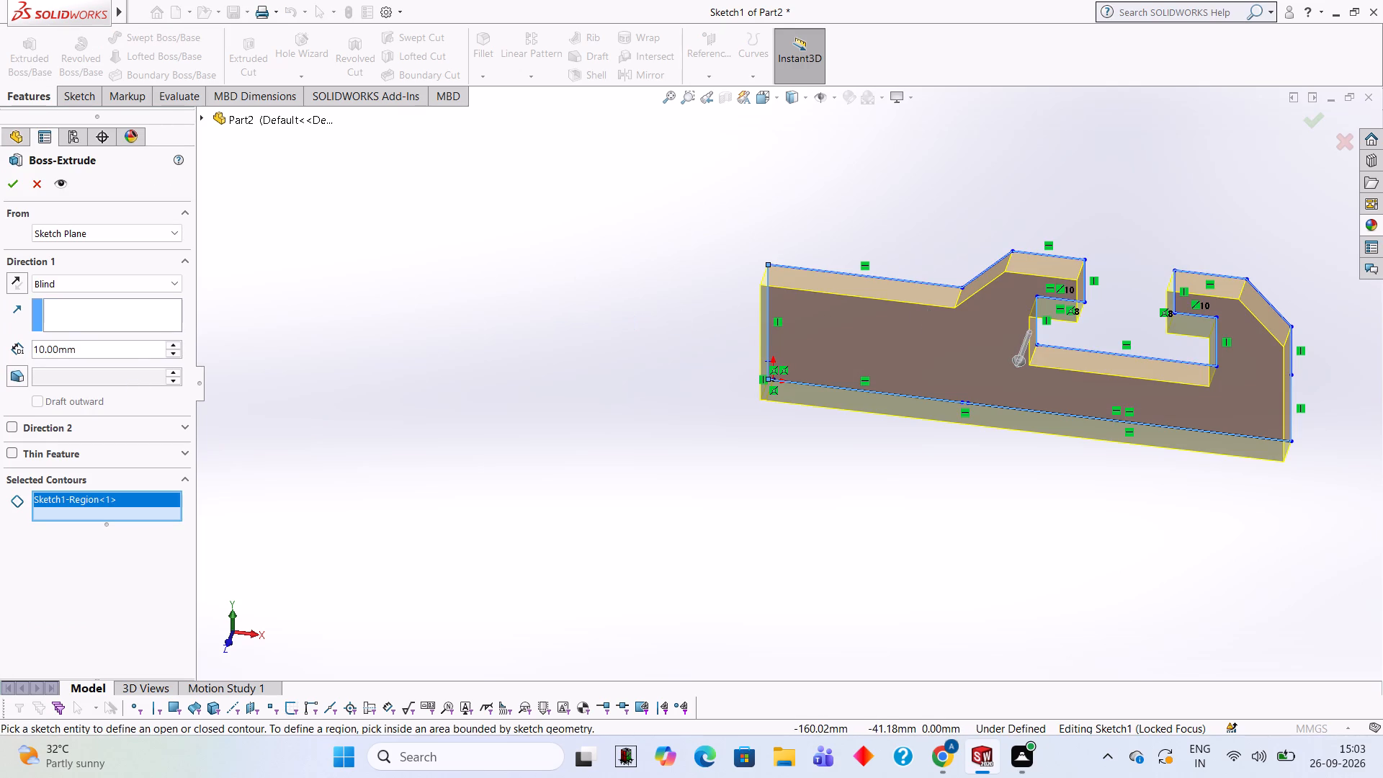
left_click(131, 350)
key("BackSpace")
key("BackSpace")
key("BackSpace")
key("BackSpace")
key("BackSpace")
key("BackSpace")
key("BackSpace")
type("80")
key("Return")
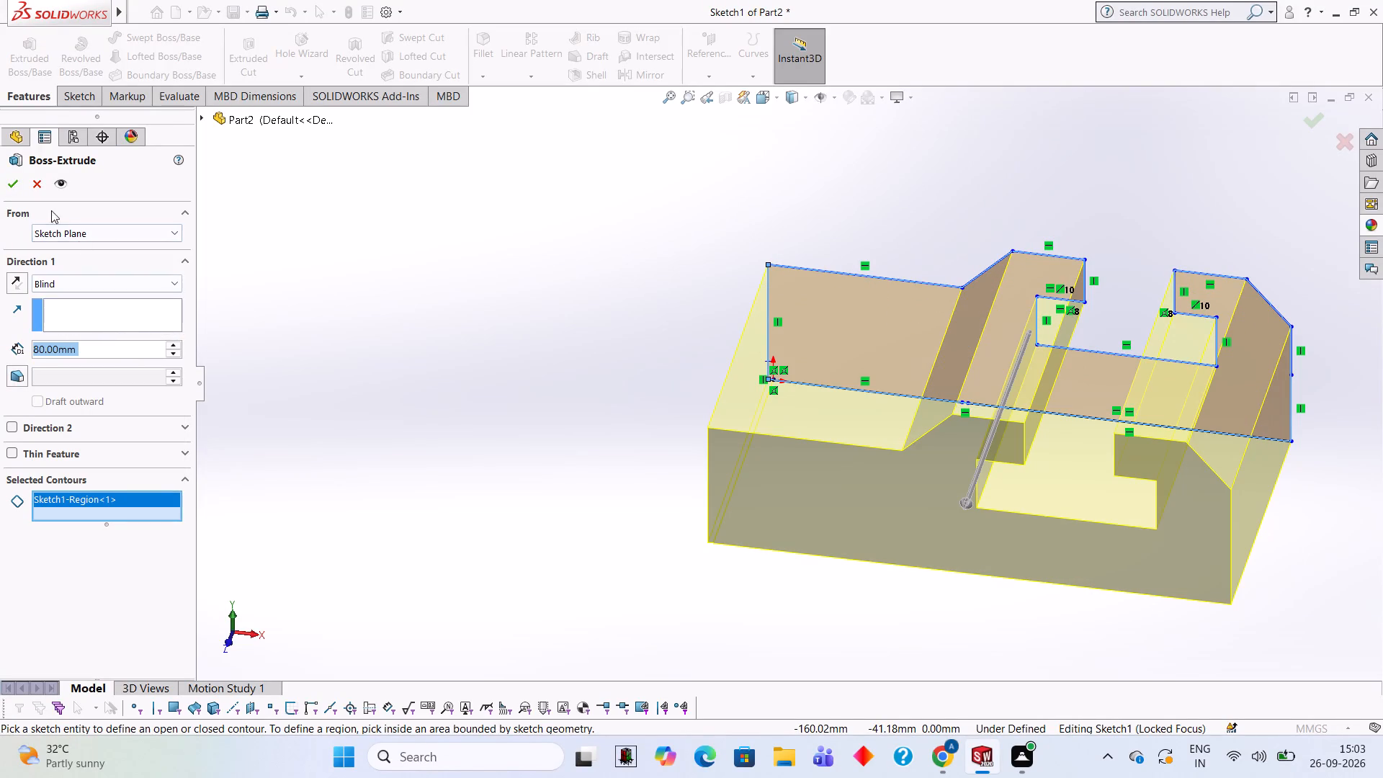
left_click(13, 181)
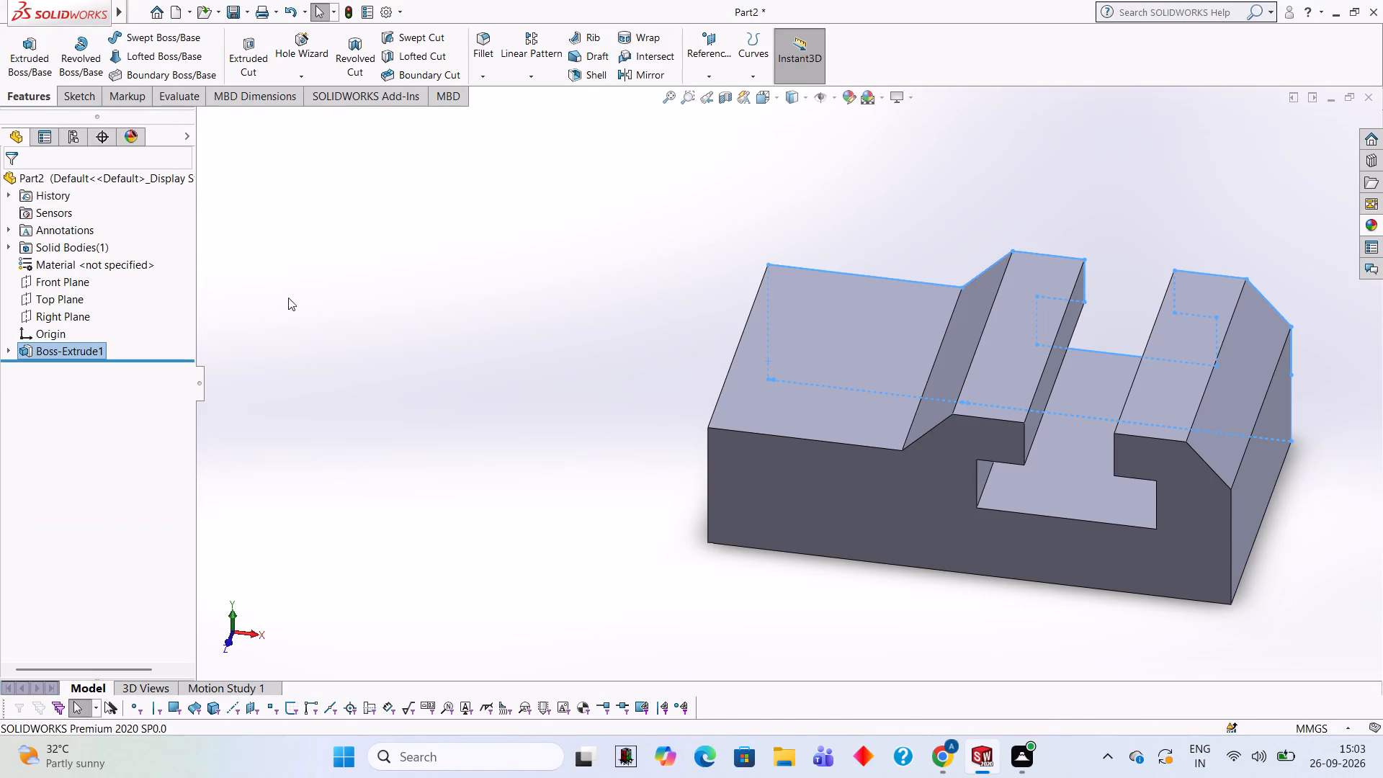
left_click(619, 354)
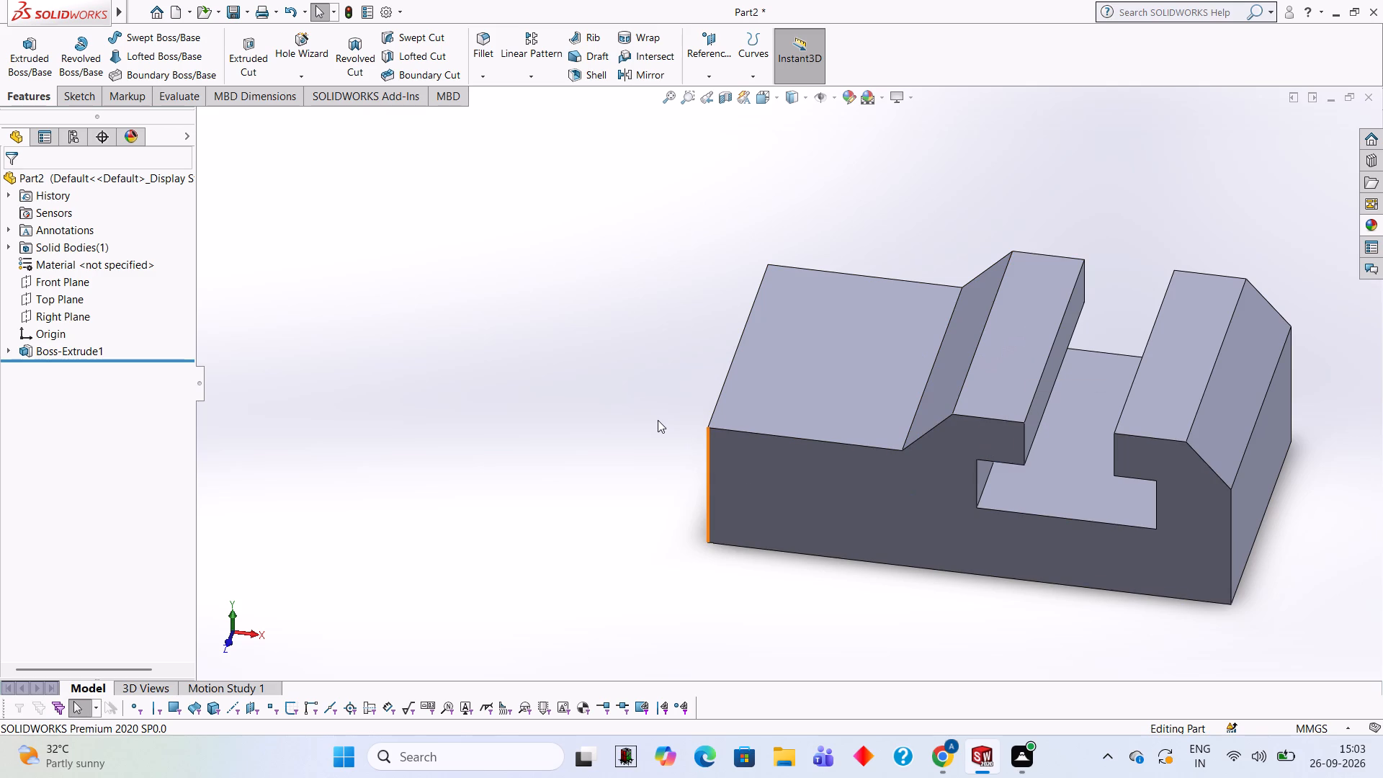
Start a sketch on the block's lower flat top face and draw a 6 mm line along its outer edge from the rear corner.
middle_click_drag(574, 421, 590, 345)
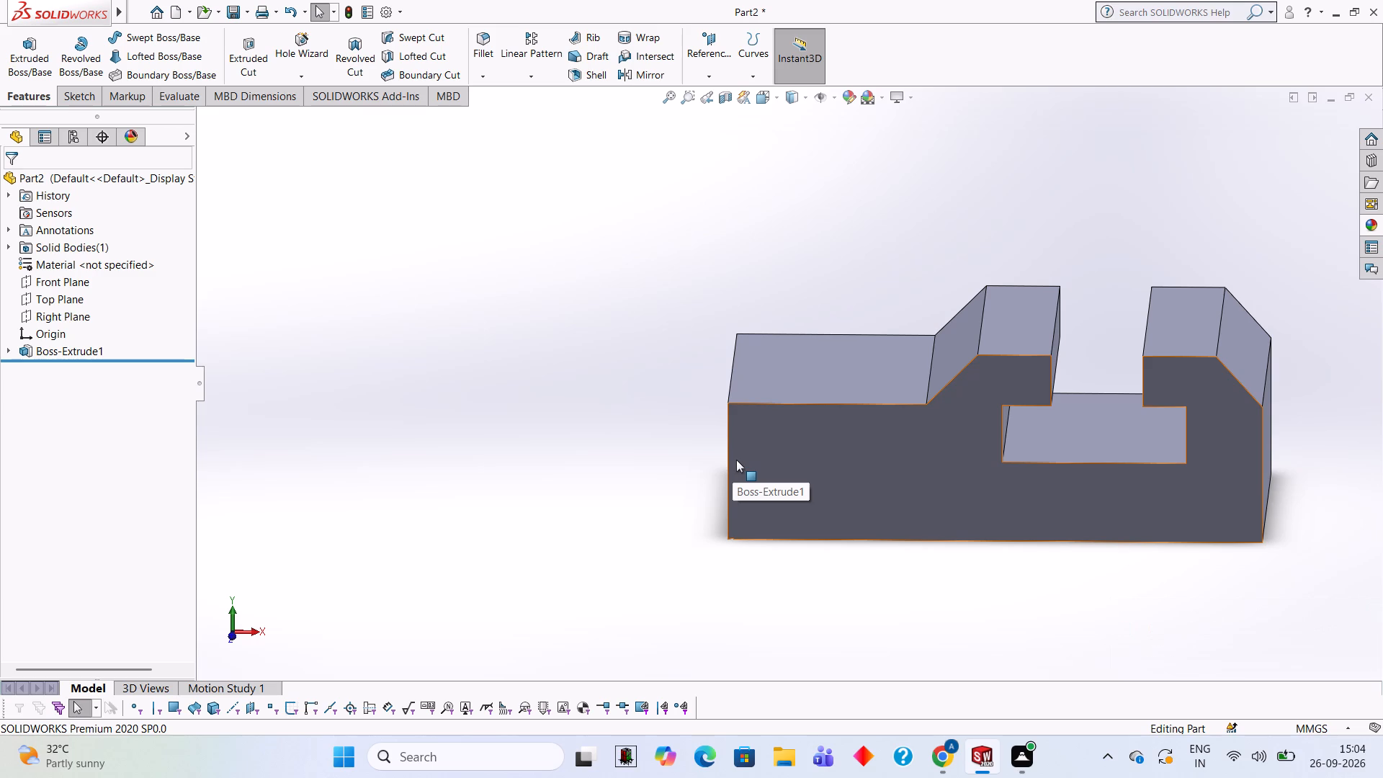
middle_click_drag(874, 315, 892, 378)
scroll(874, 315, "down", 1)
left_click(817, 407)
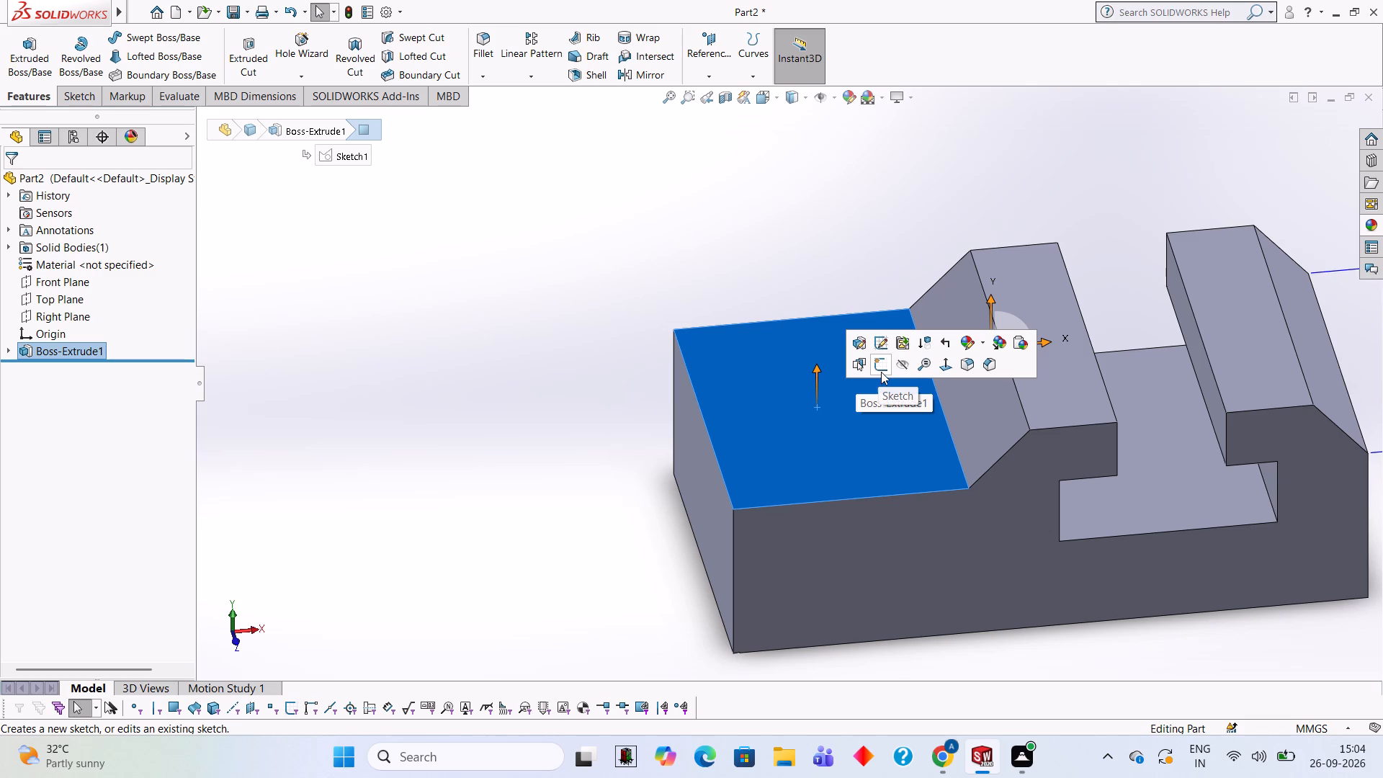
left_click(881, 372)
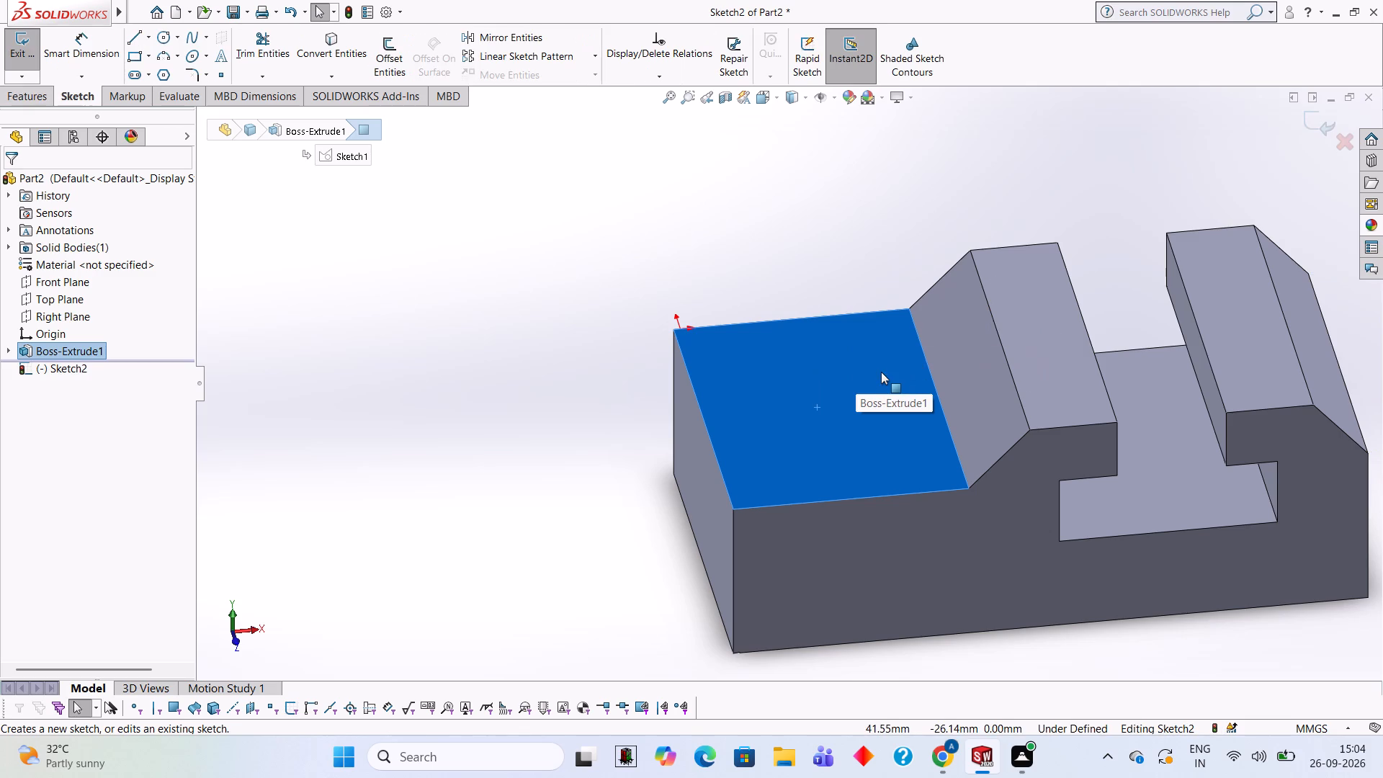
key("ctrl+8")
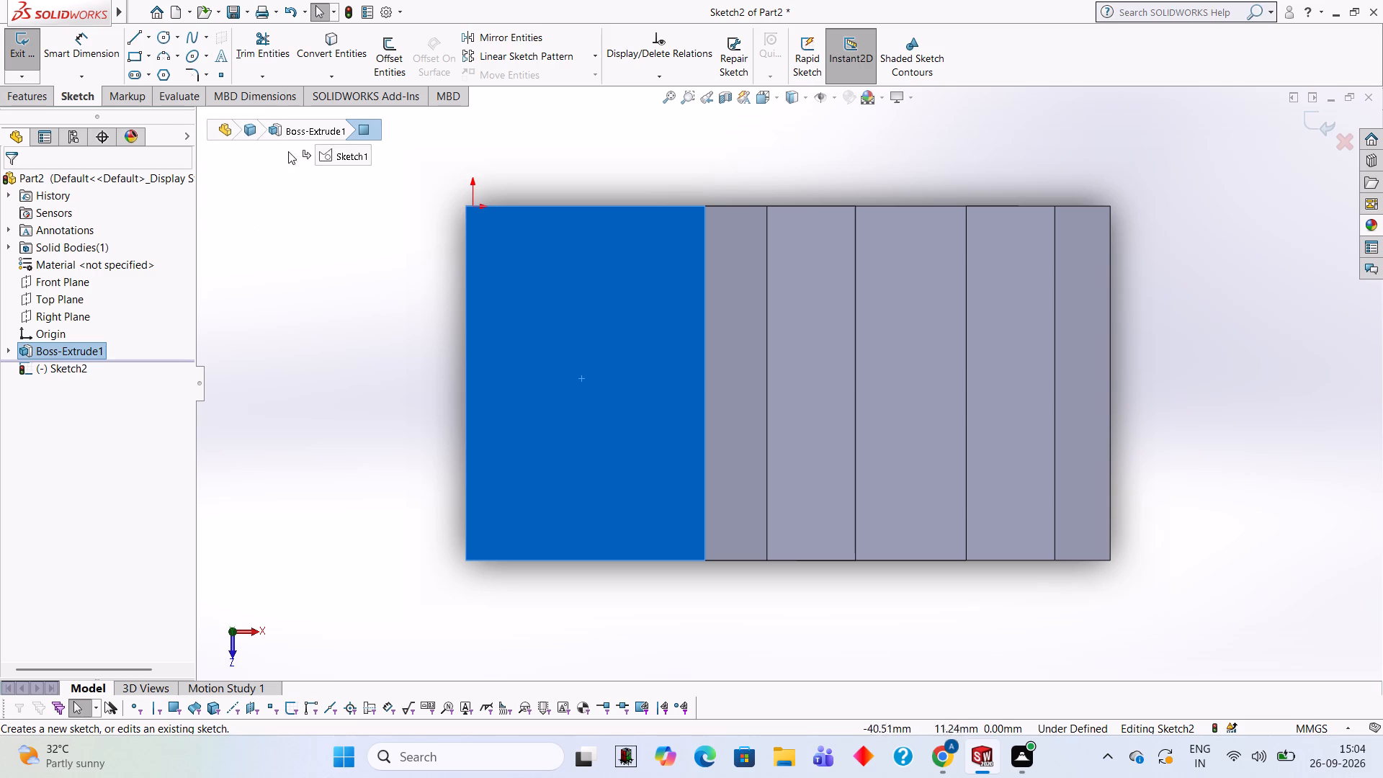
left_click(132, 35)
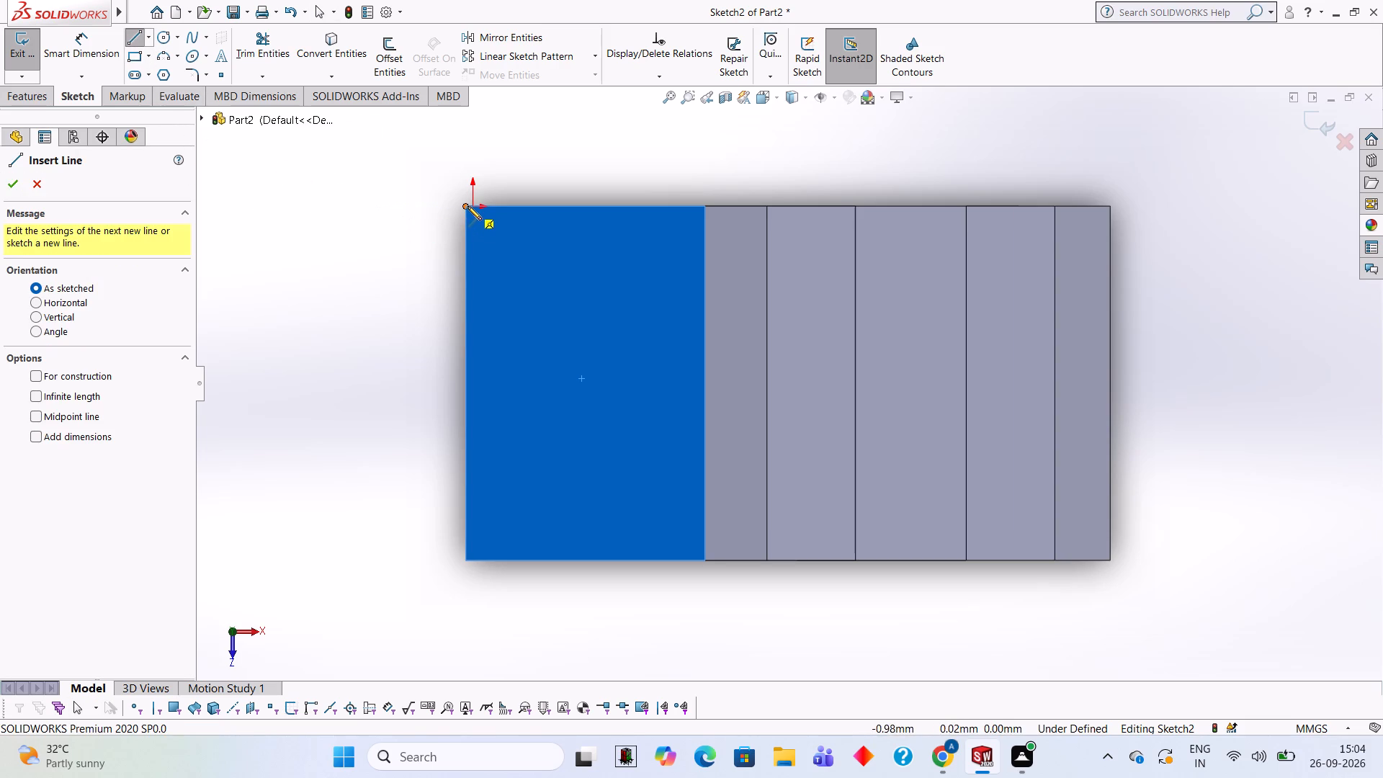
left_click(467, 205)
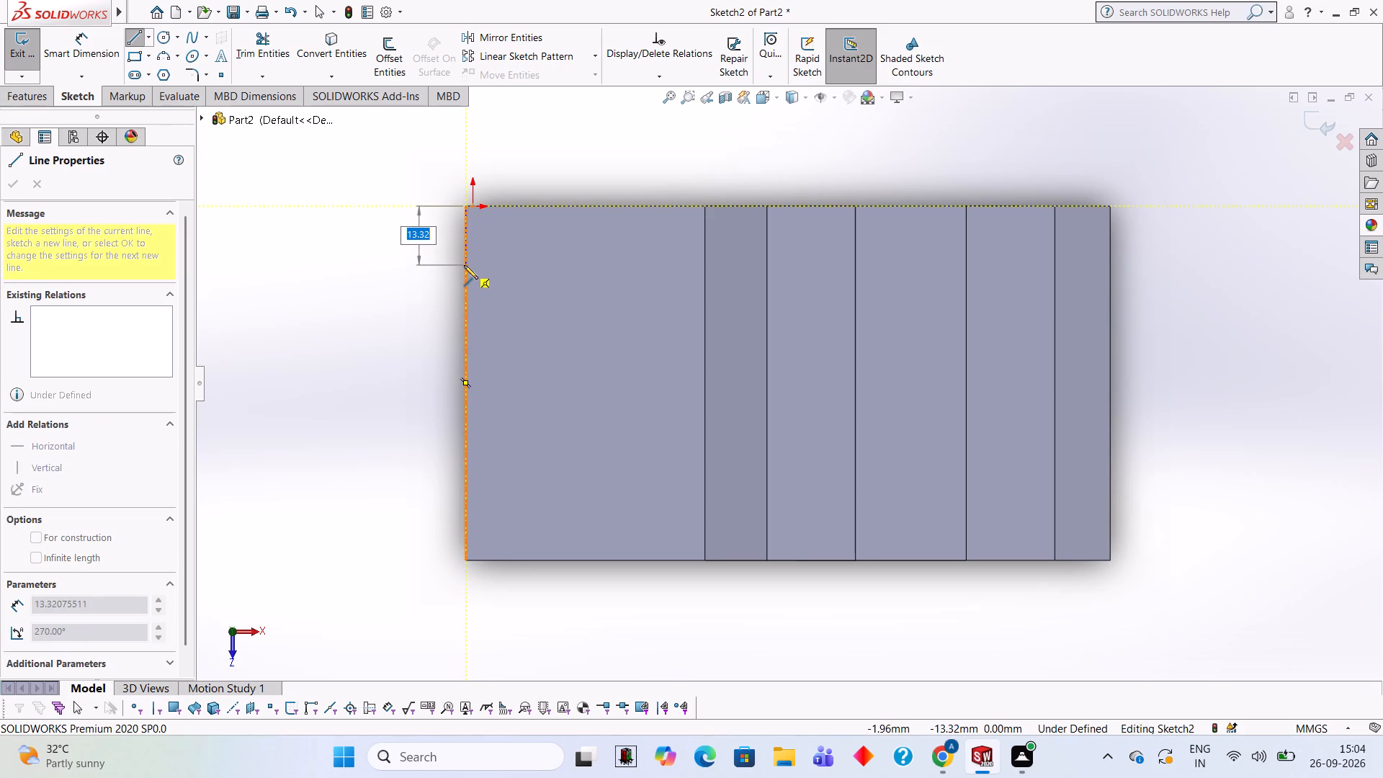
key("6")
key("Return")
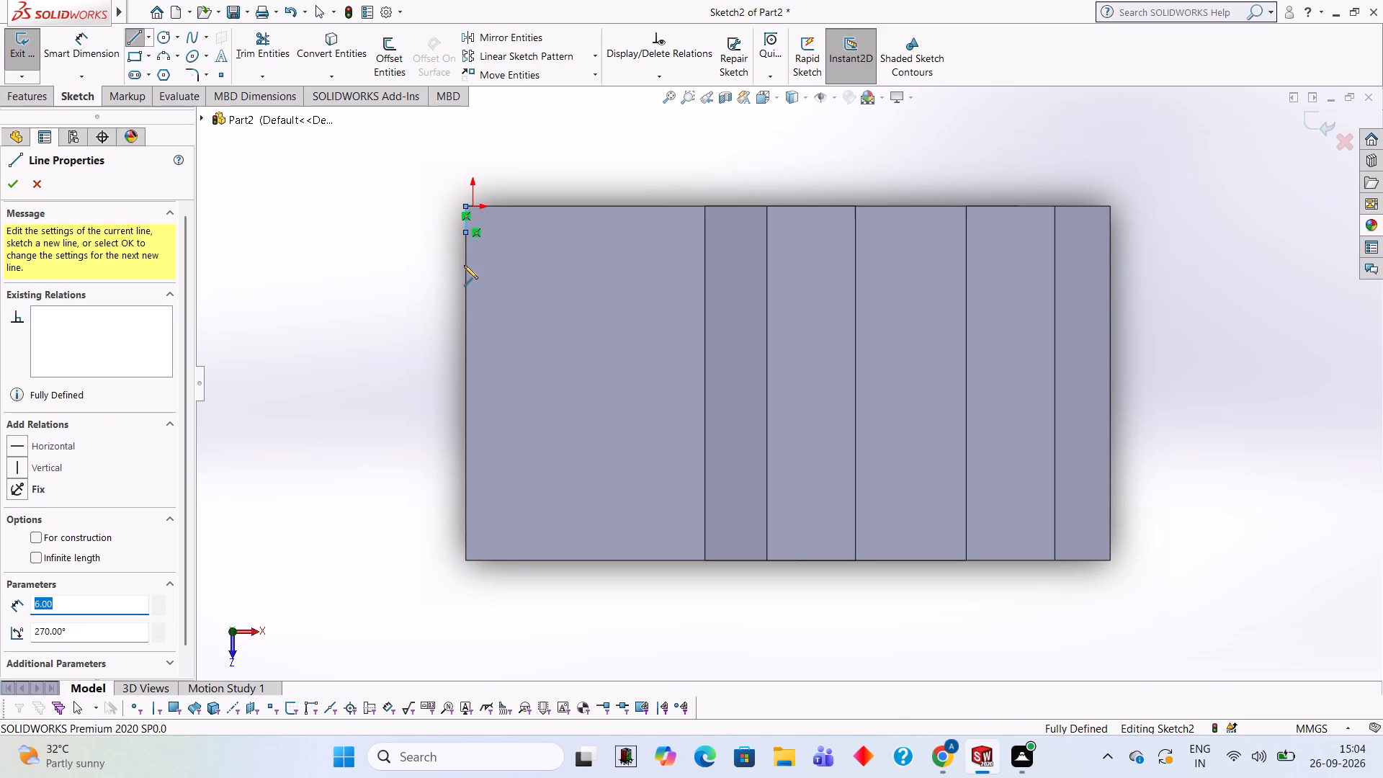
key("Escape")
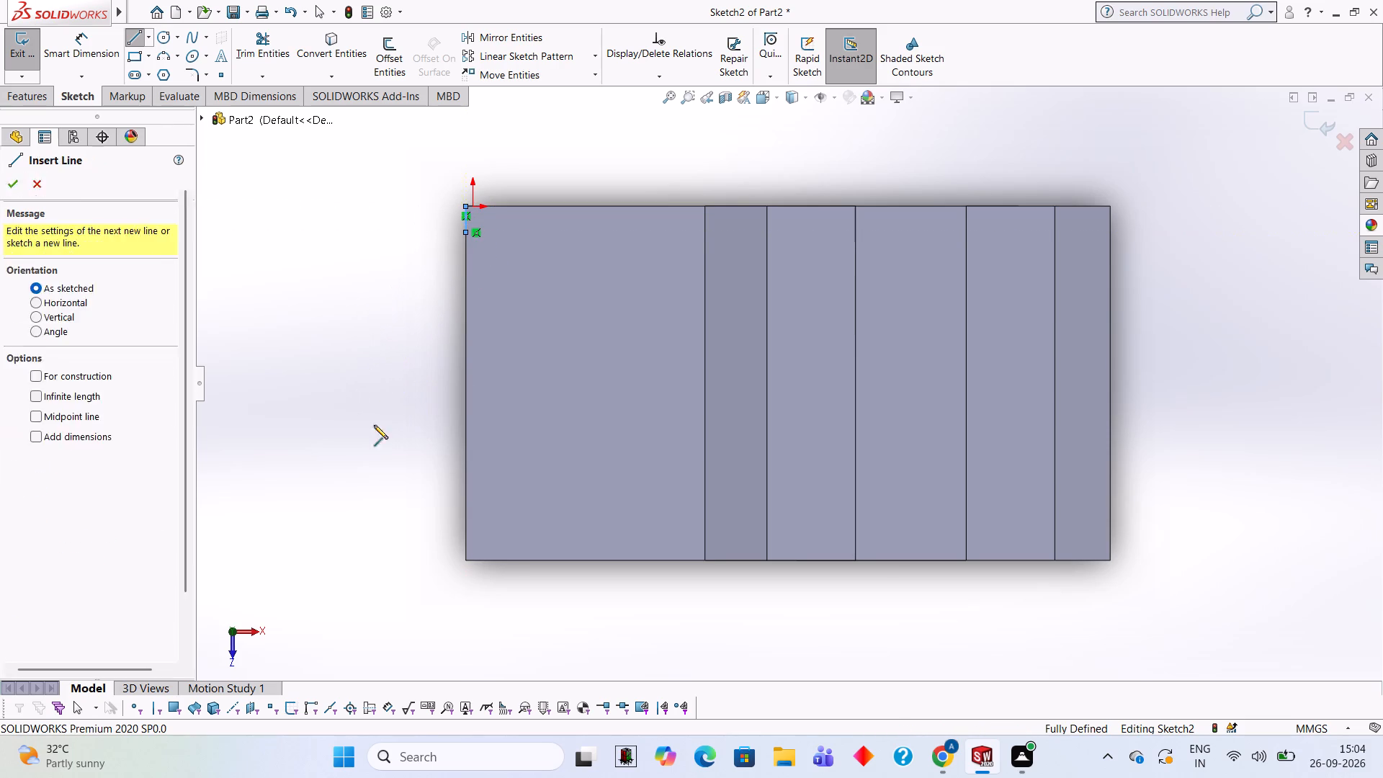
Draw a circle of radius 6 mm centred on the free end of the rear 6 mm line.
left_click(165, 36)
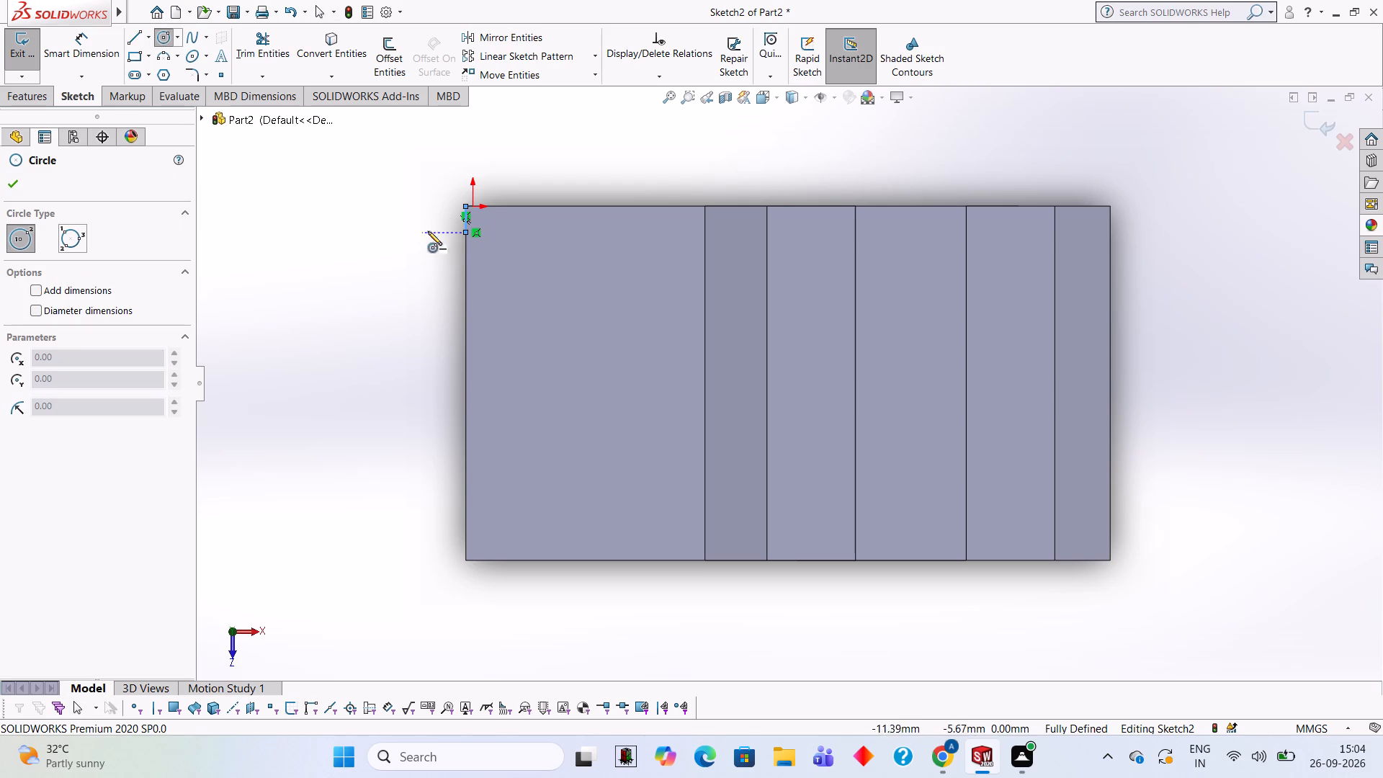
left_click(465, 232)
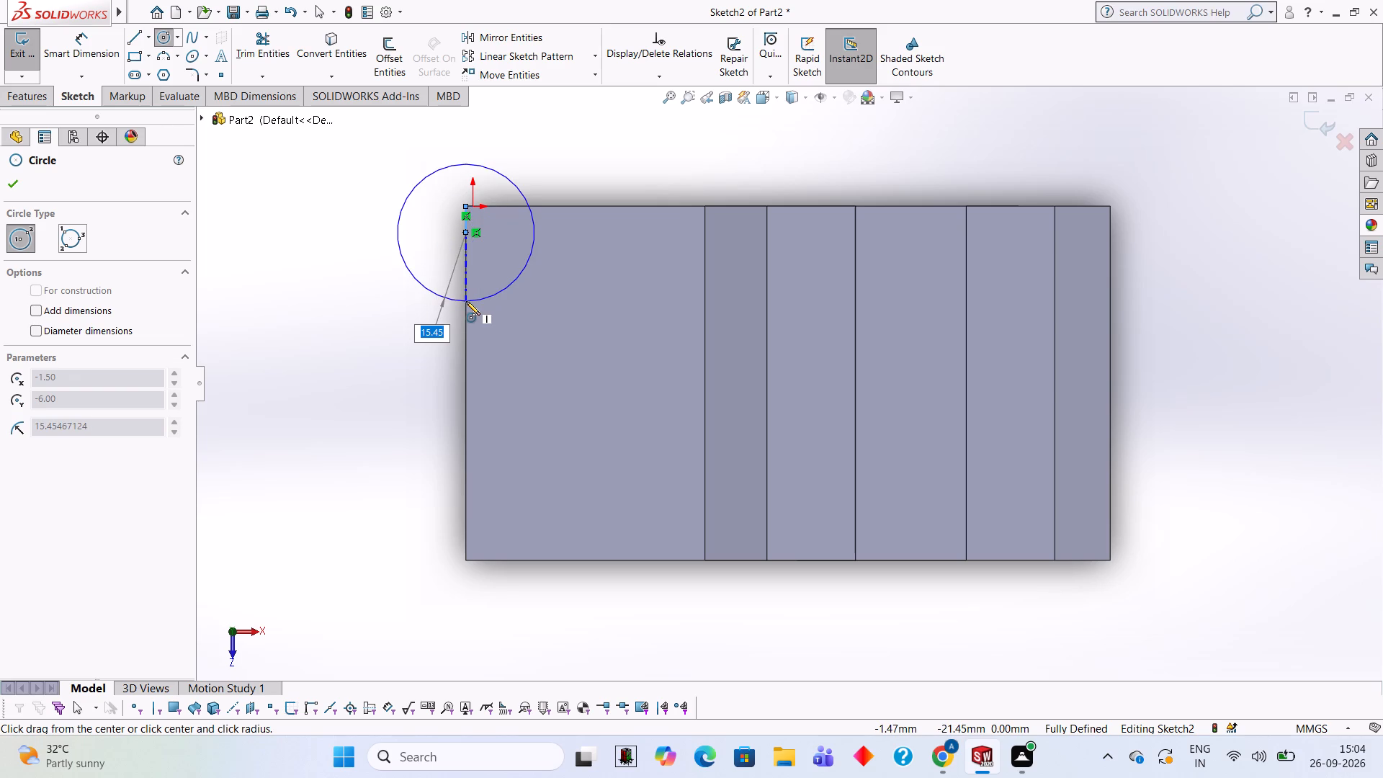
key("6")
key("Return")
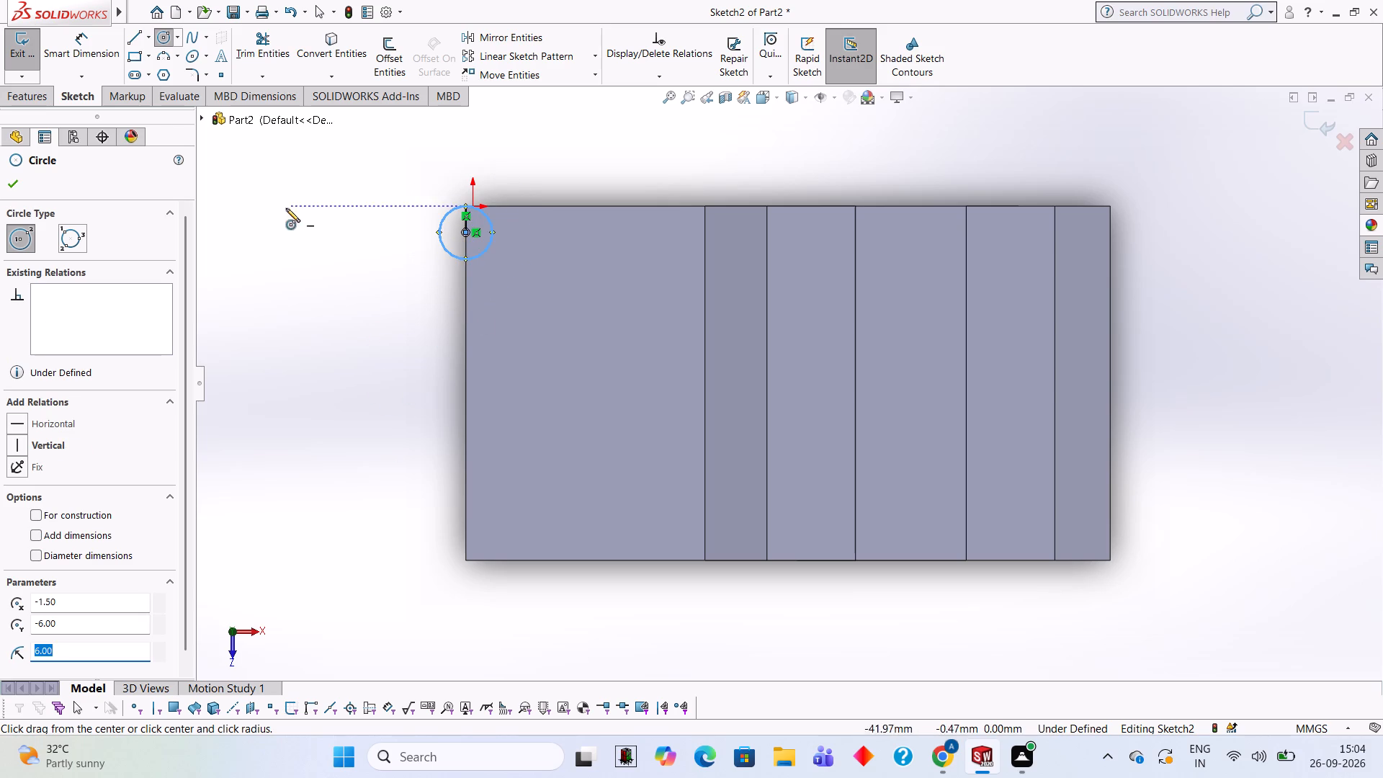
Draw a 6 mm line along the same outer edge, starting from the face's front corner.
left_click(135, 35)
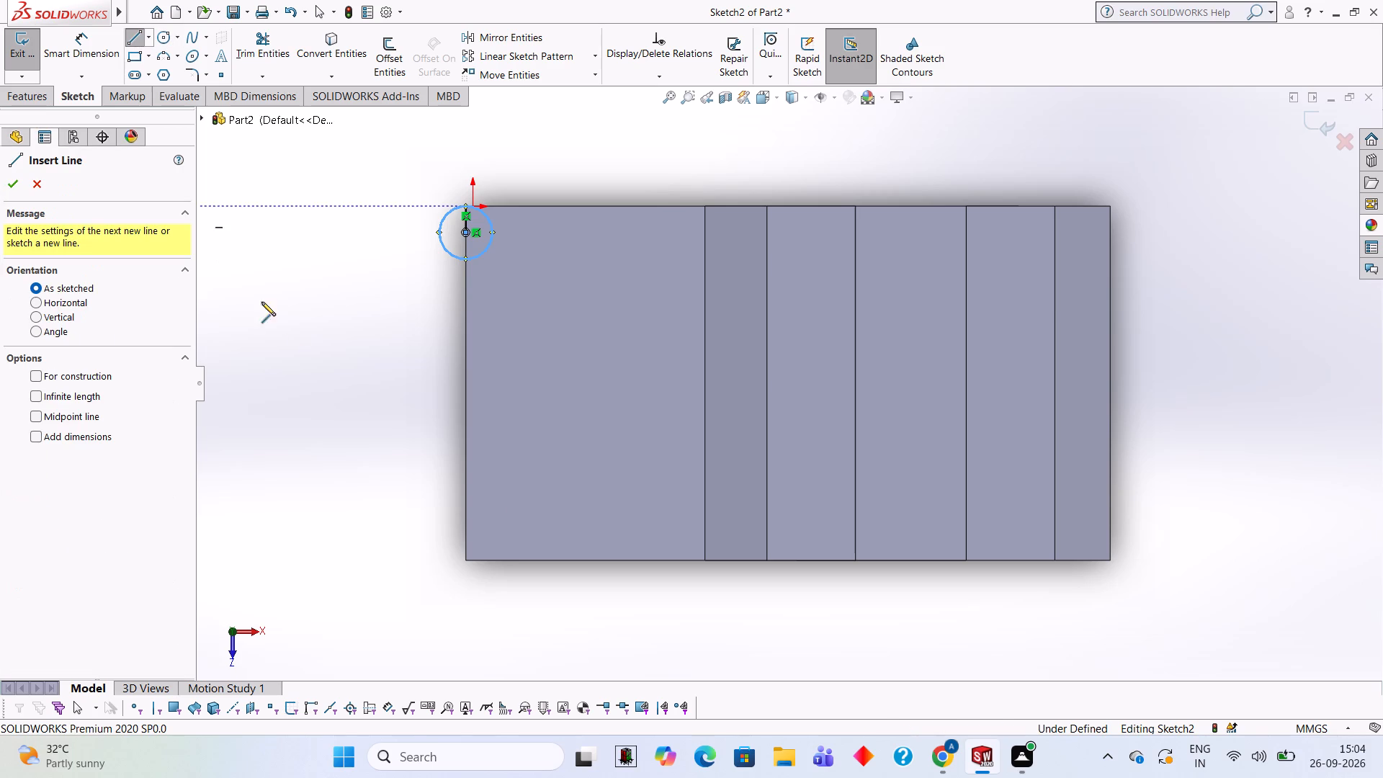
left_click(465, 563)
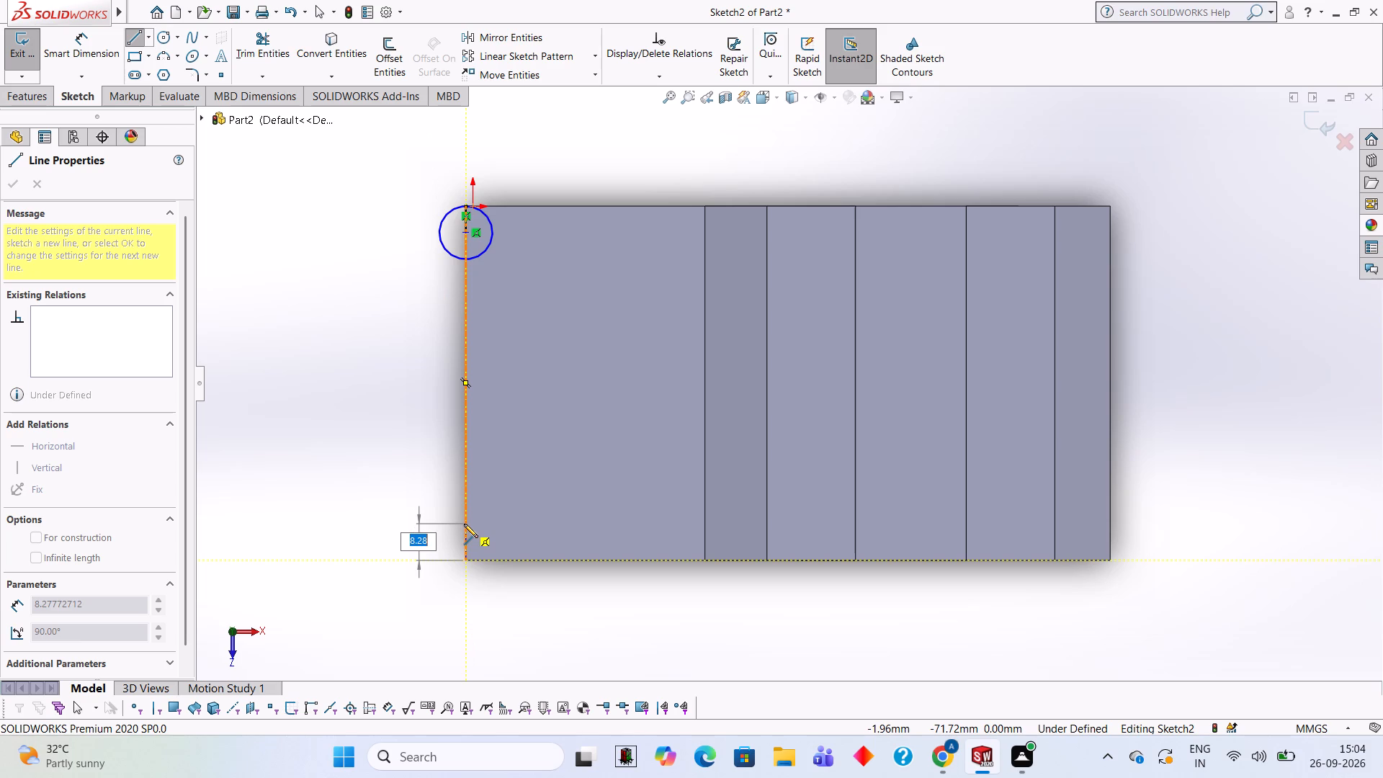
key("6")
key("Return")
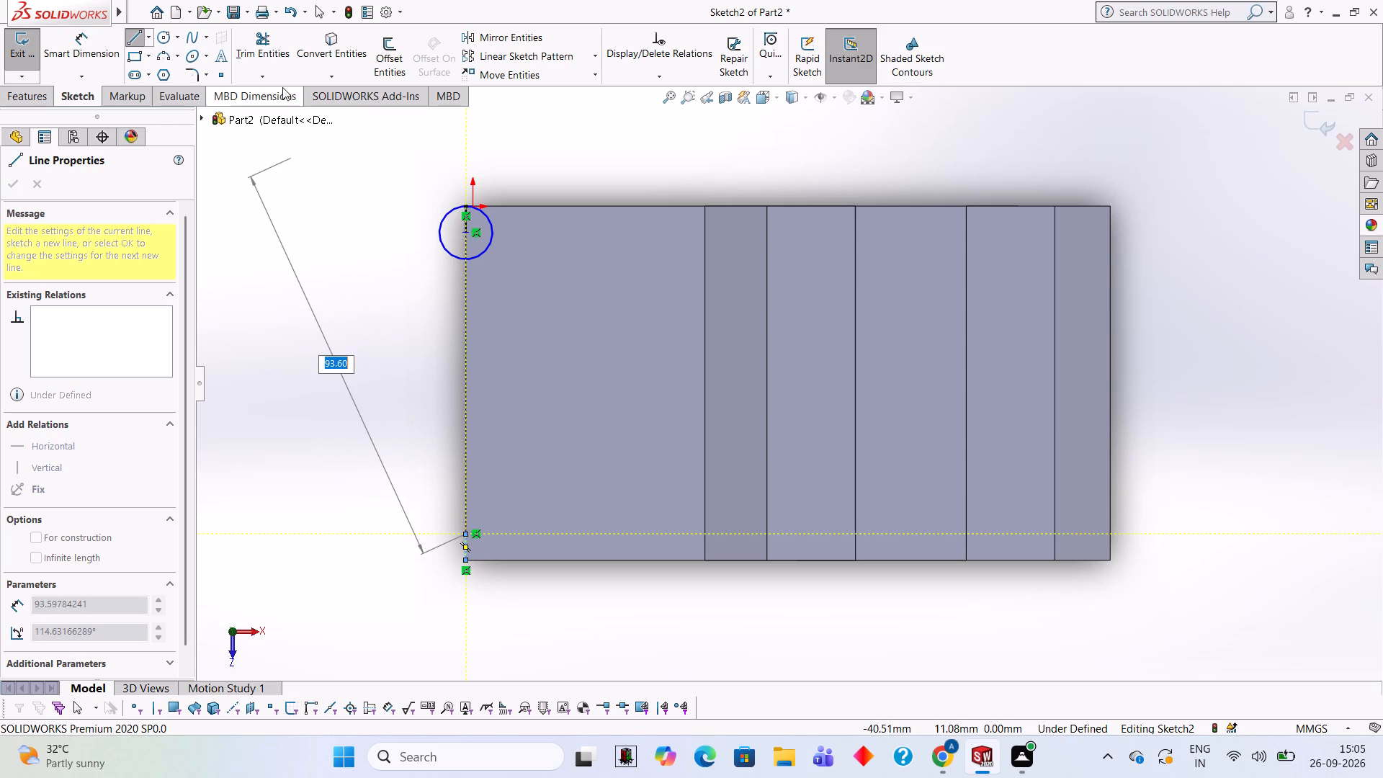
Draw a circle of radius 6 mm centred on the free end of the front 6 mm line.
left_click(159, 30)
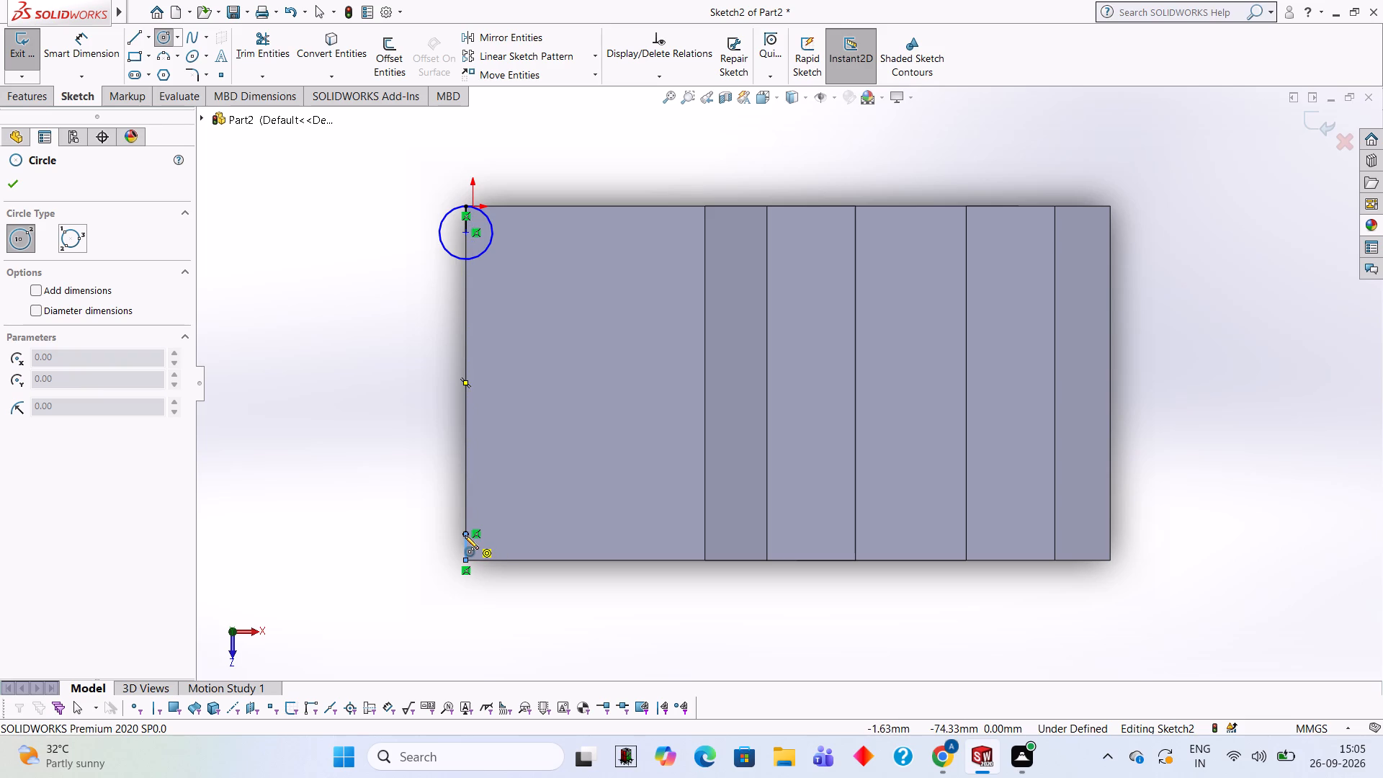
left_click(465, 535)
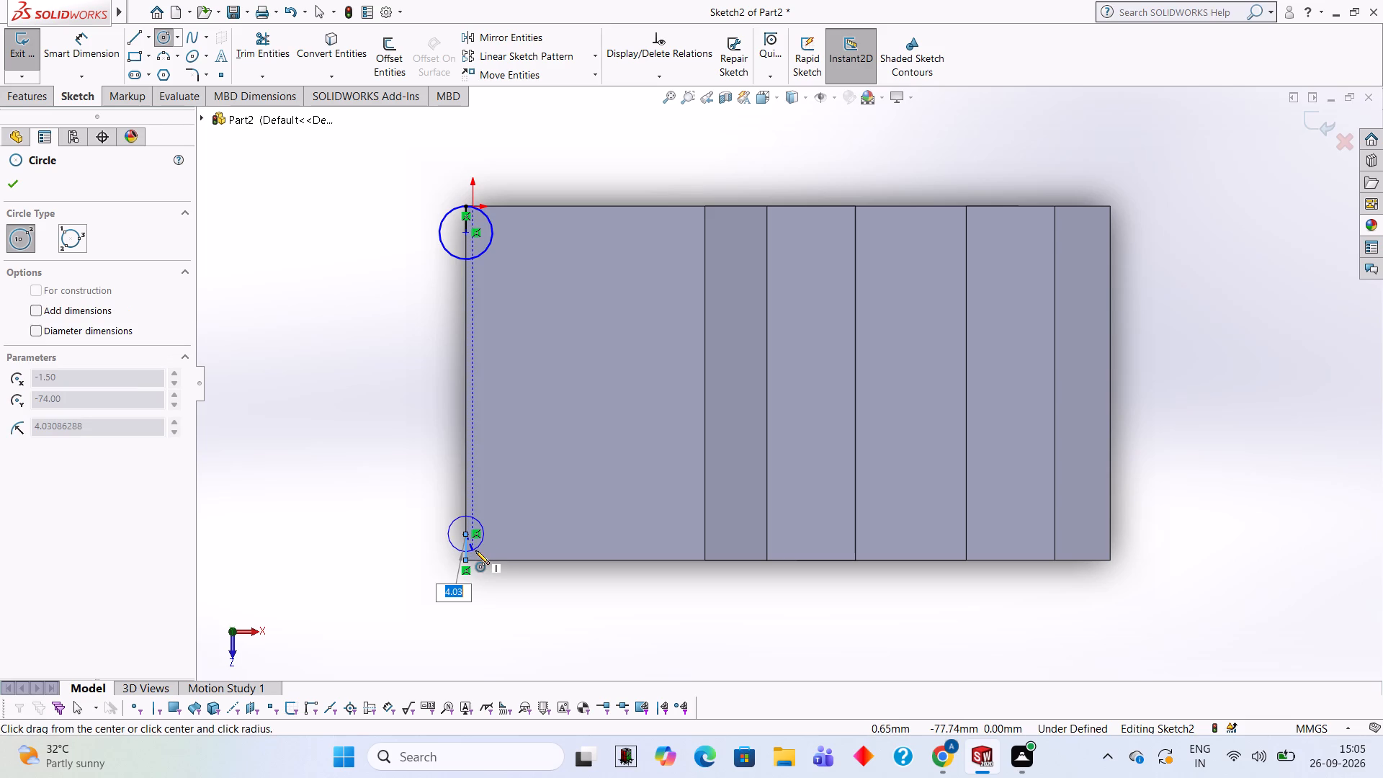
key("6")
key("Return")
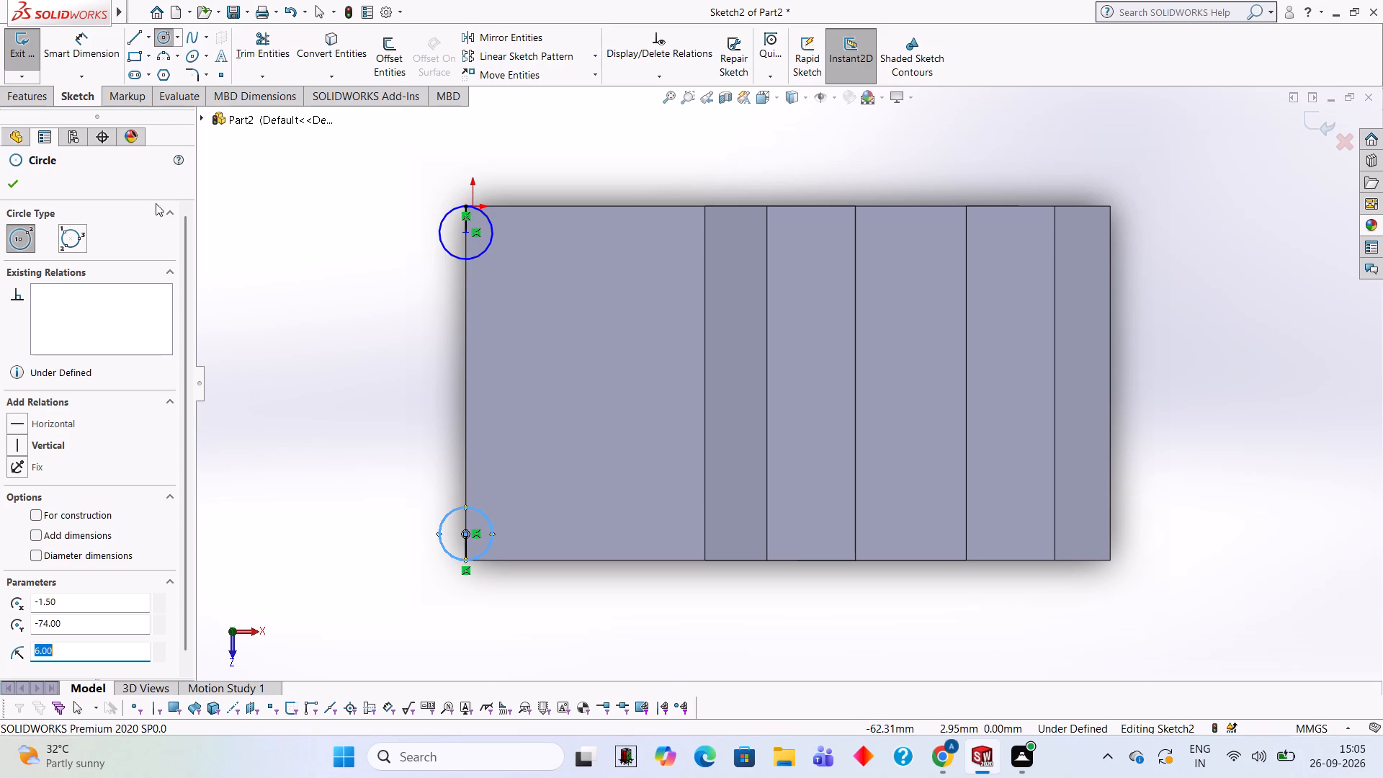
Join the centres of the two circles with a 68 mm line along the face's outer edge.
left_click(131, 43)
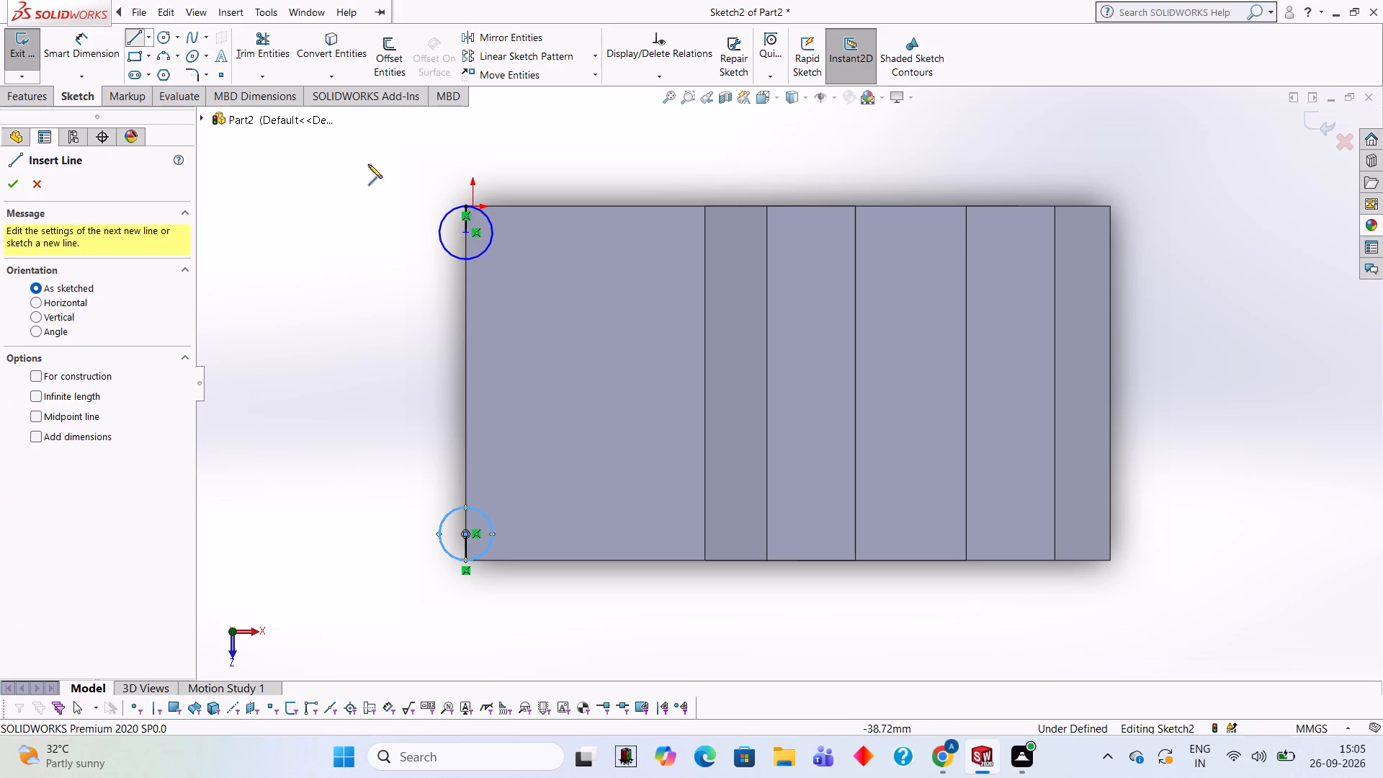
left_click(465, 231)
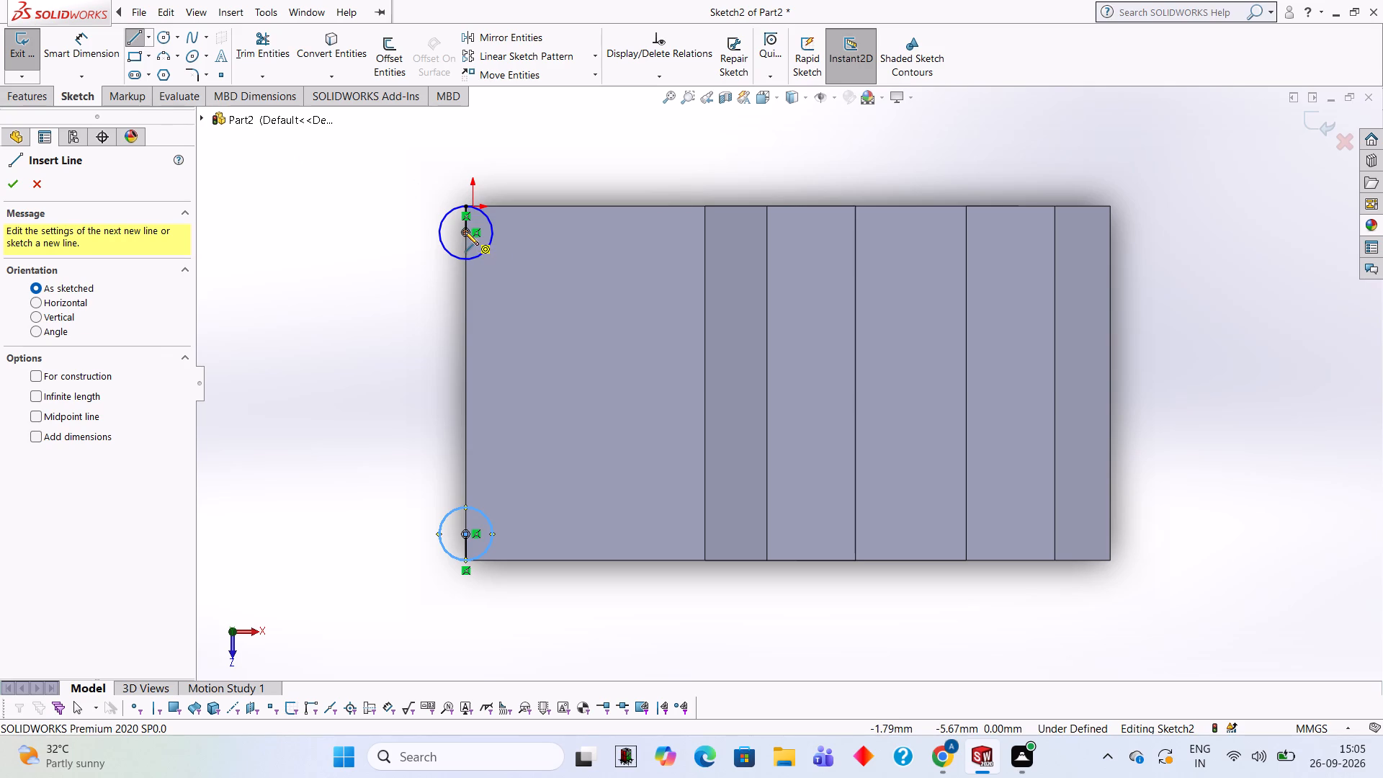
left_click(462, 534)
key("Escape")
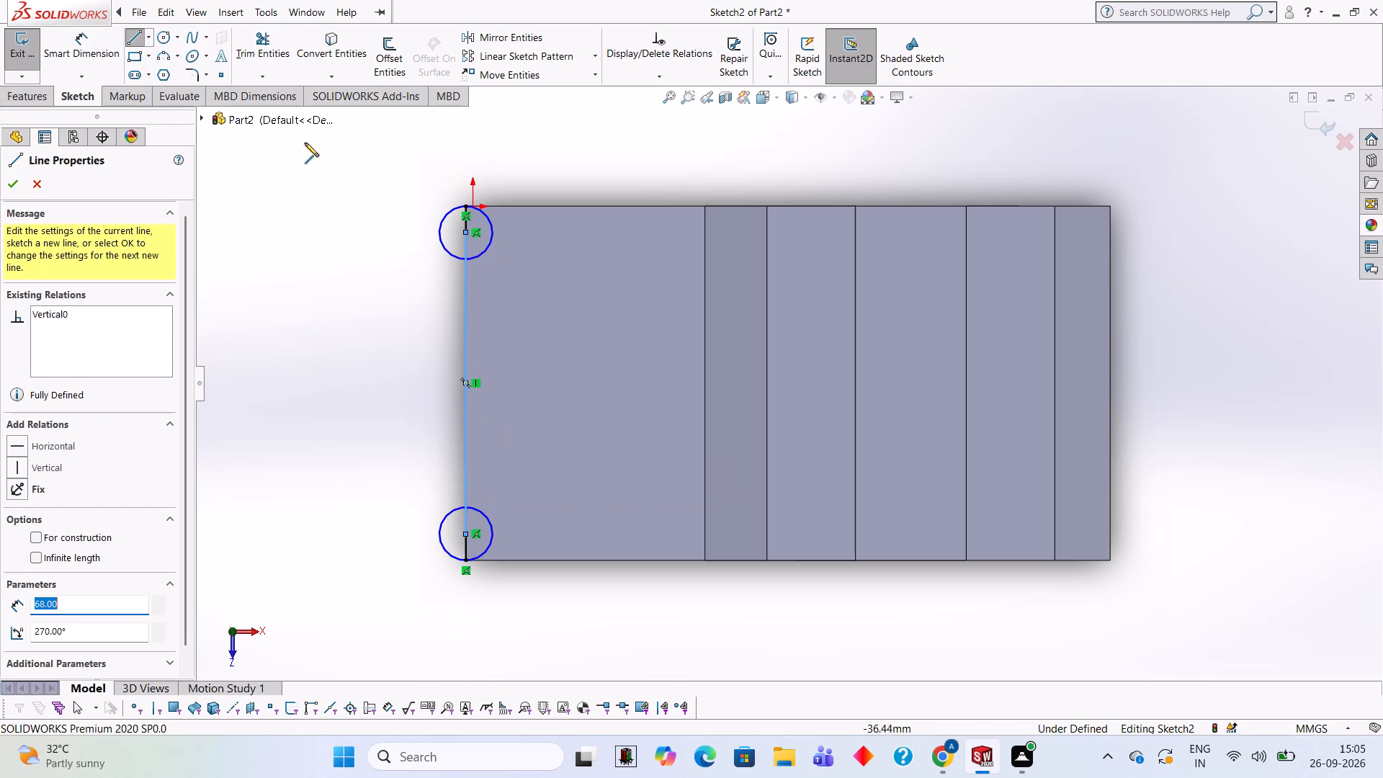
Trim away the half of the rear circle that lies inside the face.
left_click(280, 53)
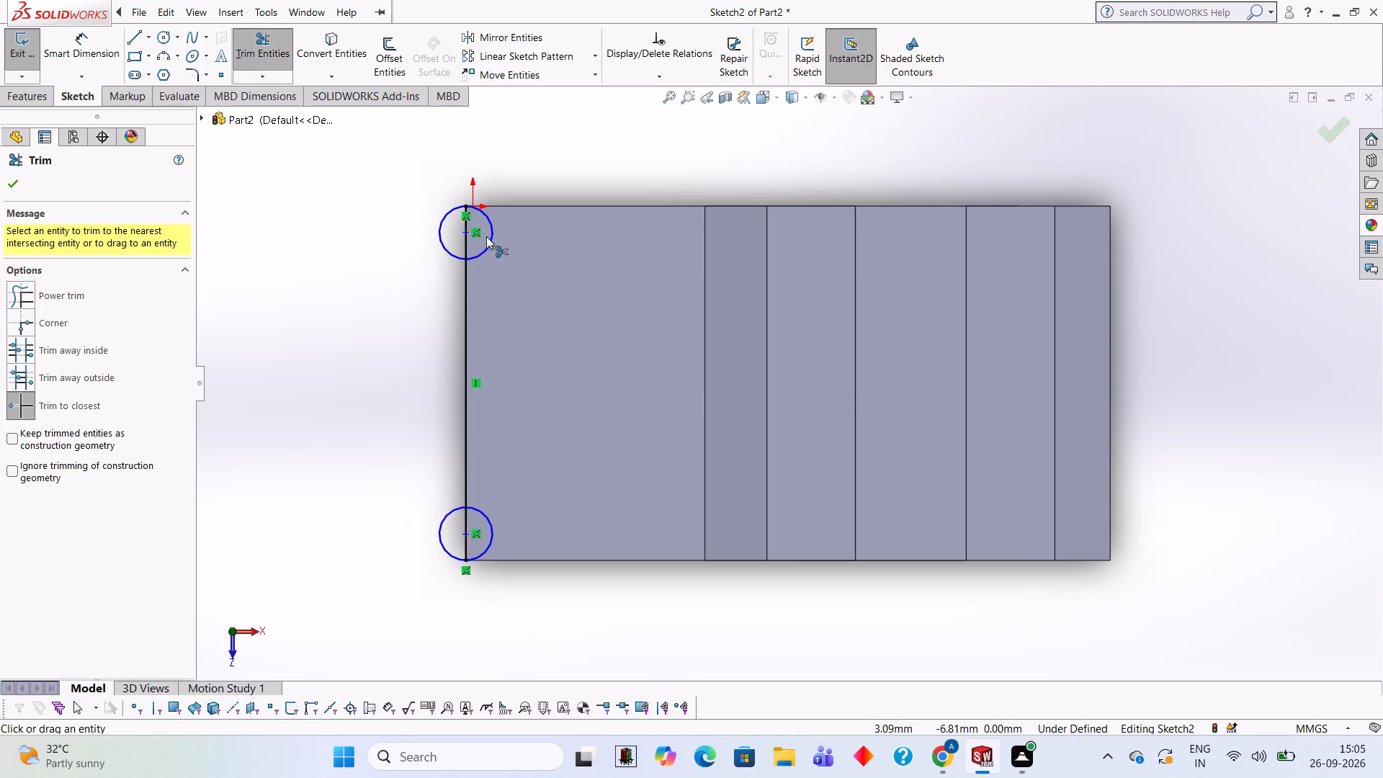
left_click(491, 239)
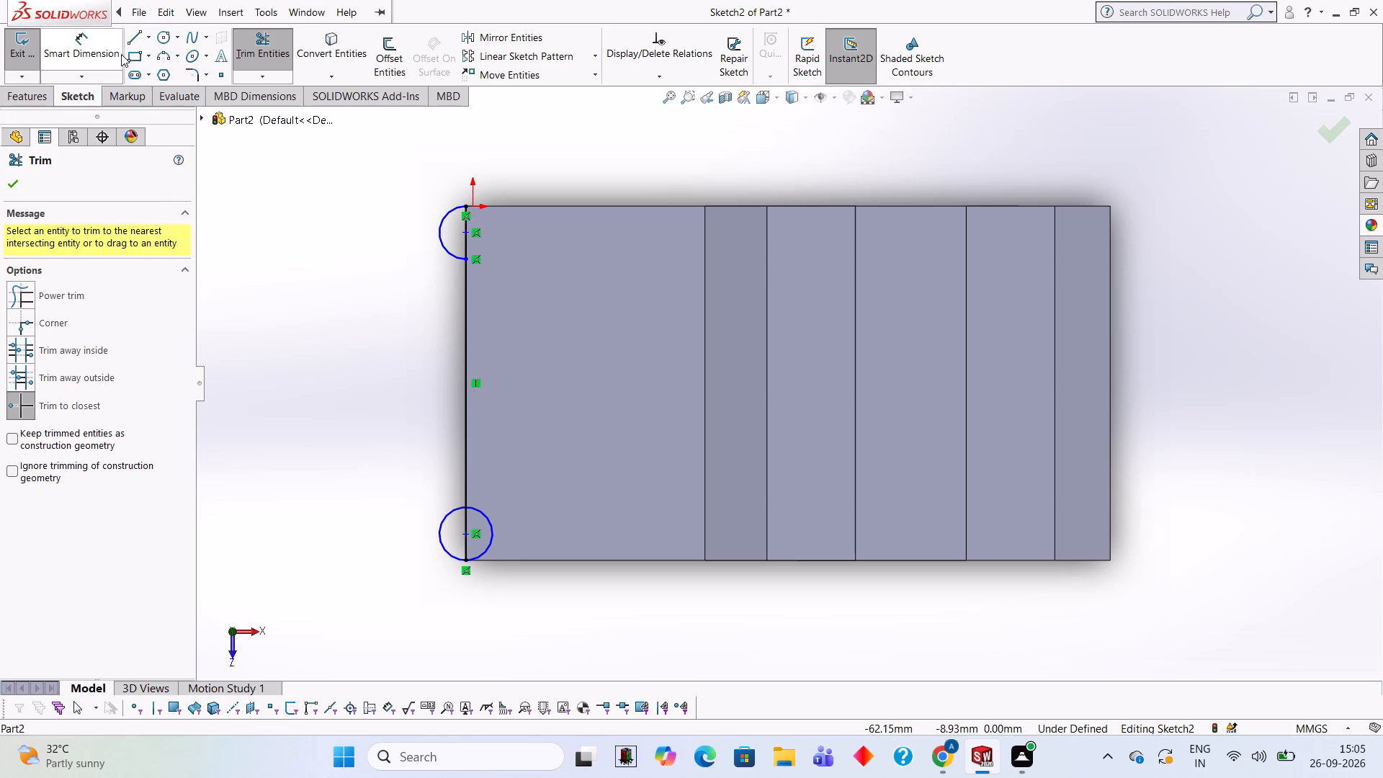
Draw a 68 mm line parallel to the face's outer edge, joining the outermost points of the rear arc and the front circle.
left_click(138, 35)
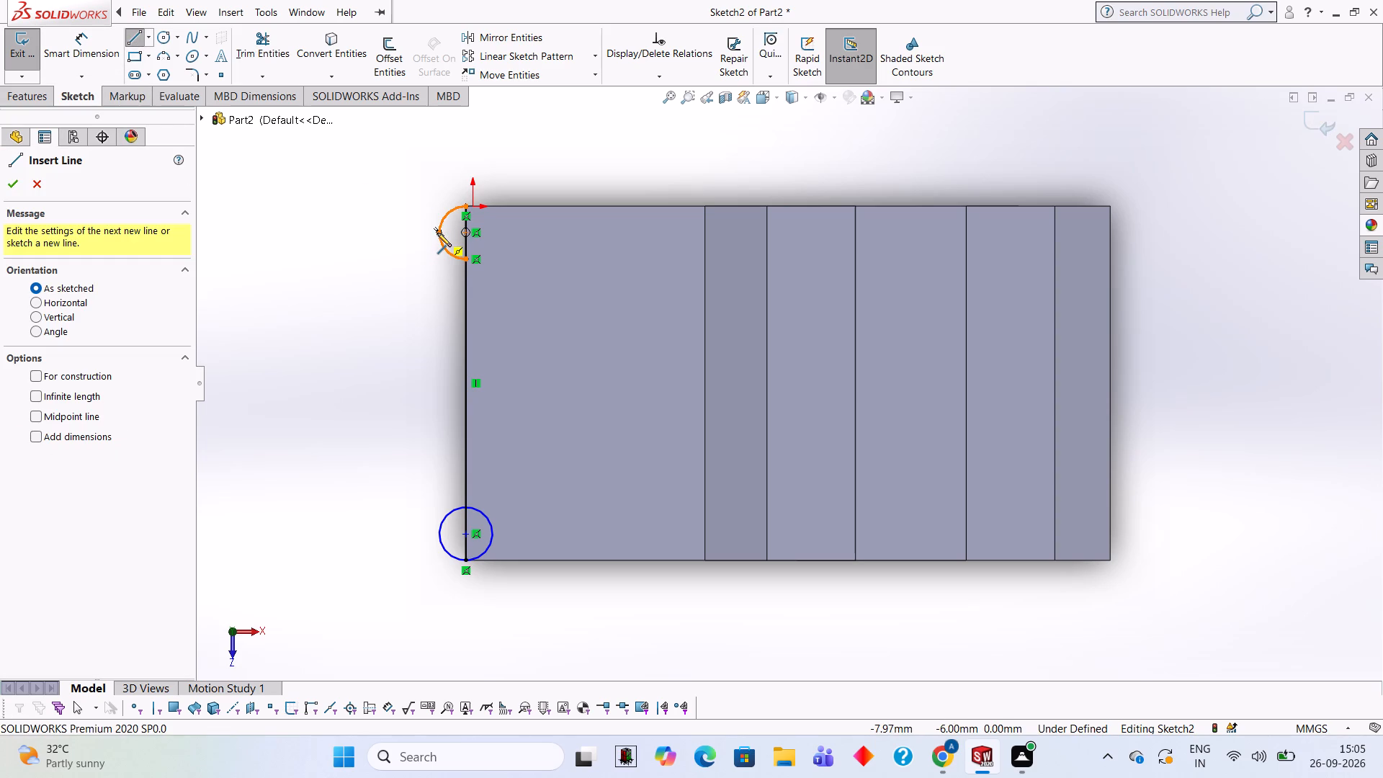
left_click(437, 233)
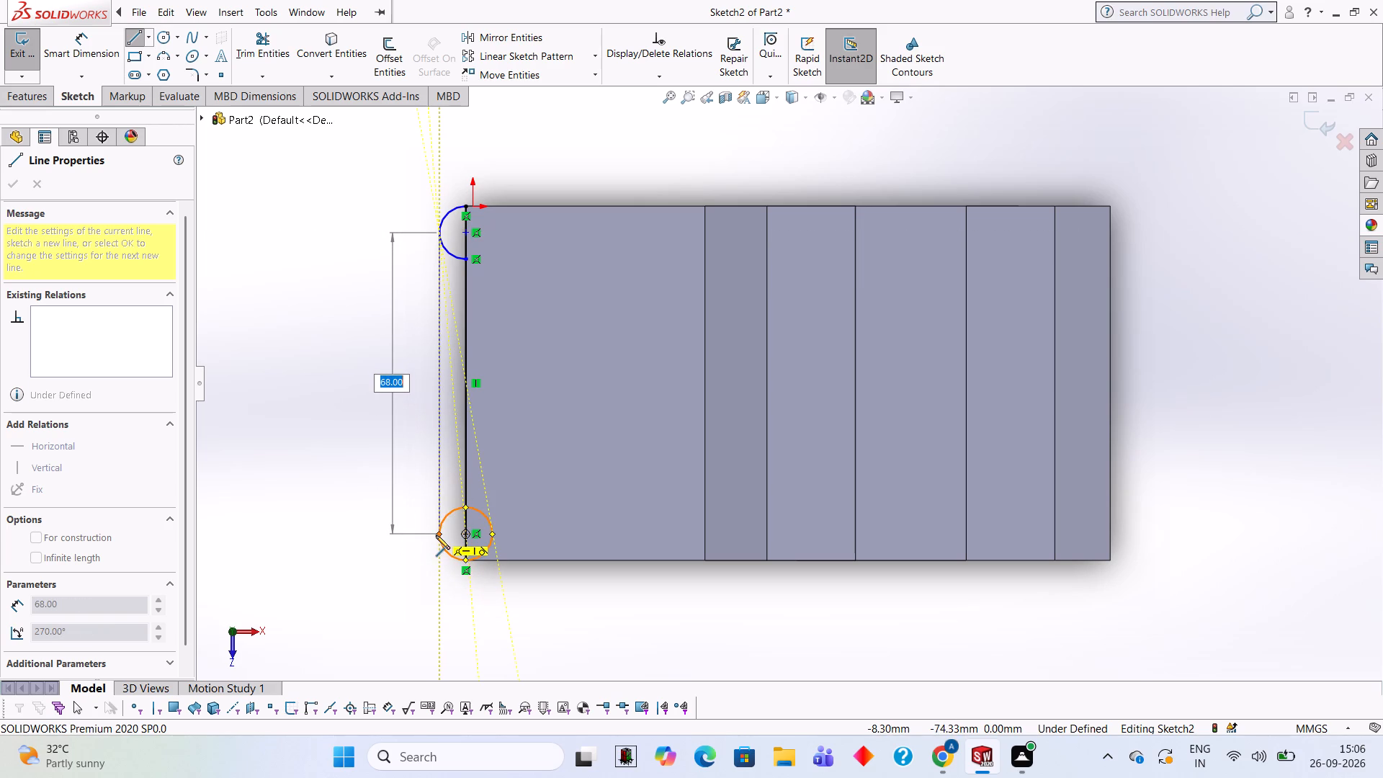
left_click(436, 535)
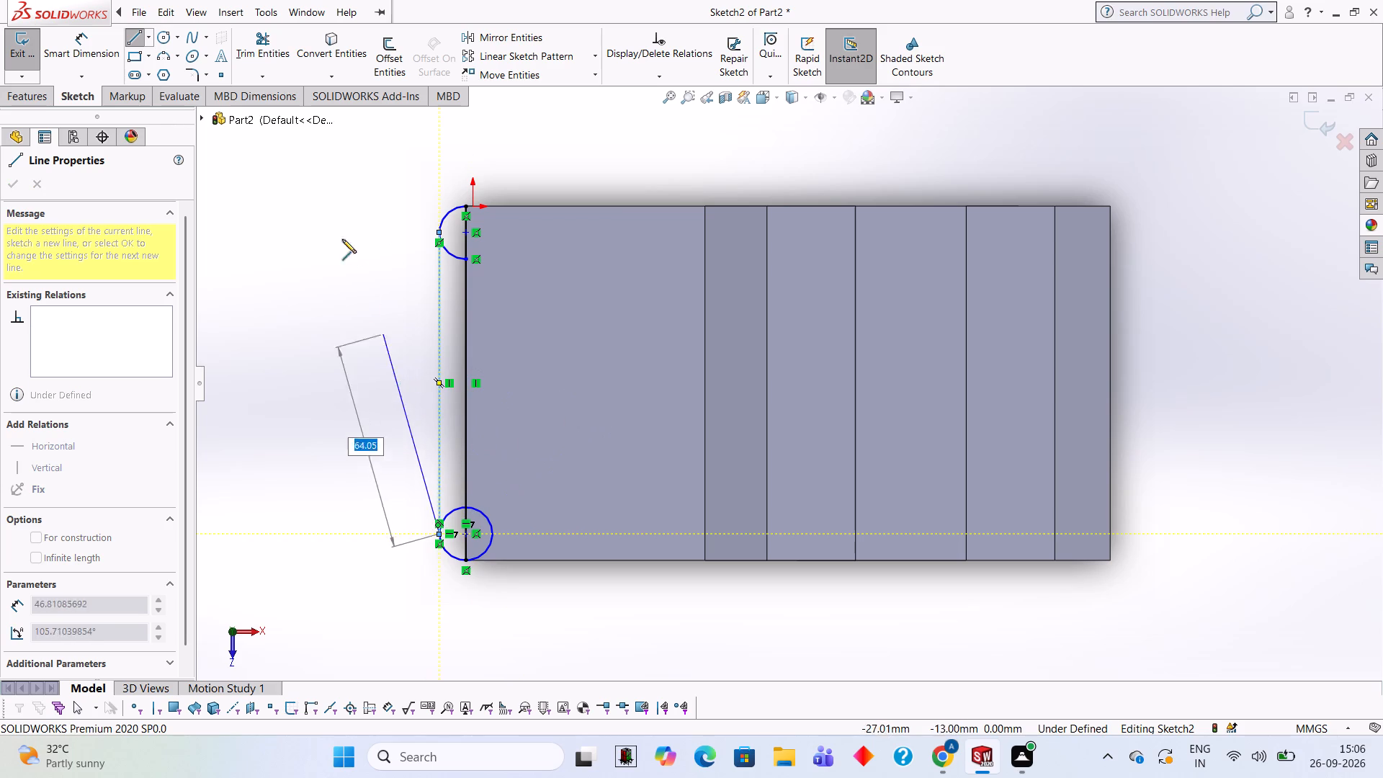
Trim the rear arc and front circle to outer corner quarter arcs, accepting deletion of the affected sketch relation.
left_click(264, 61)
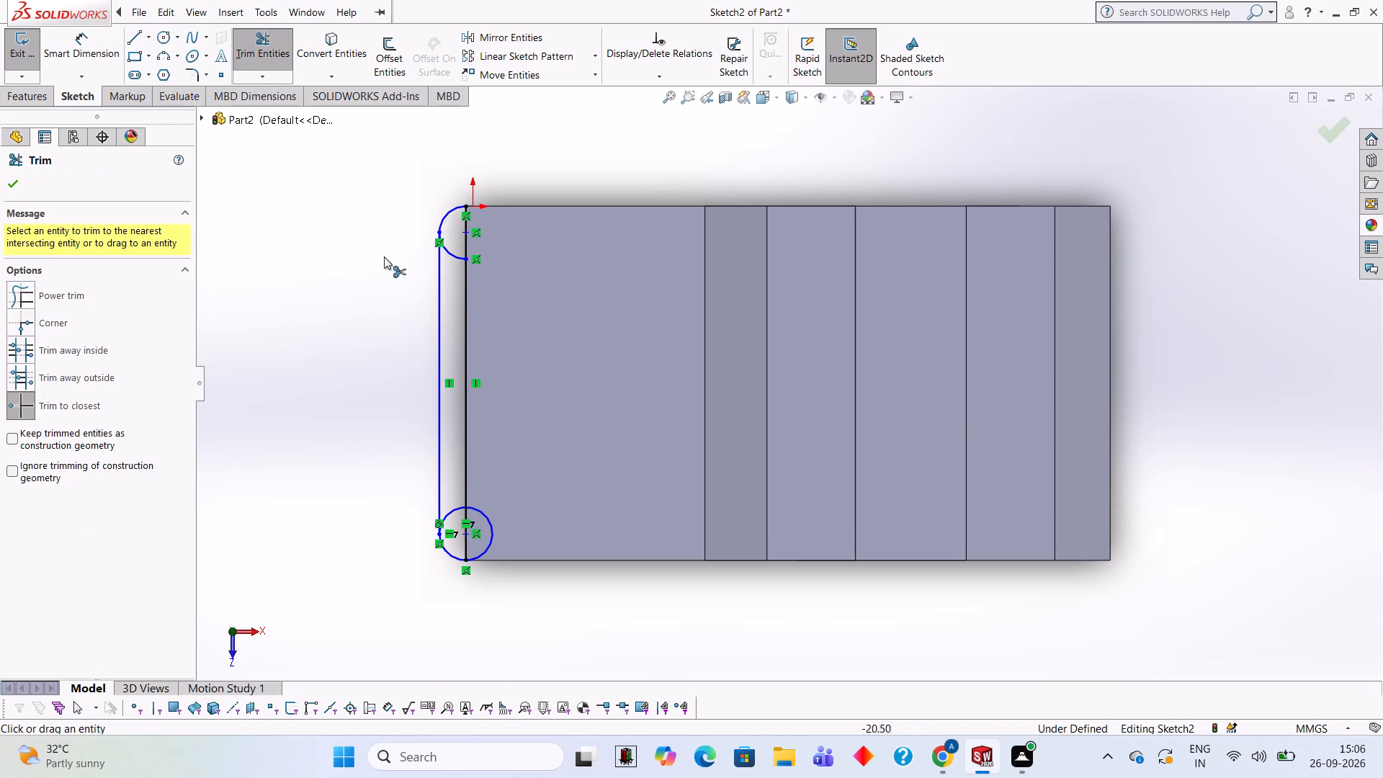
left_click(450, 256)
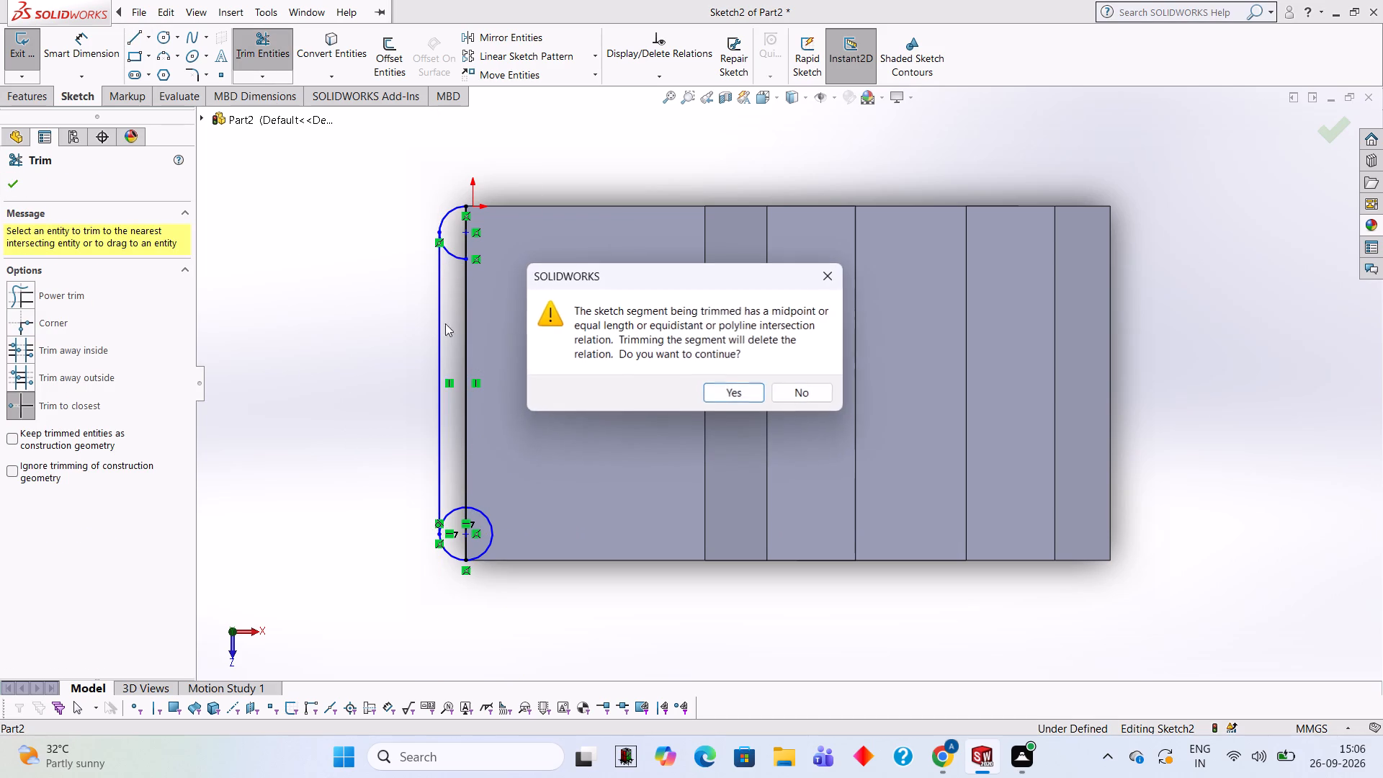
left_click(723, 400)
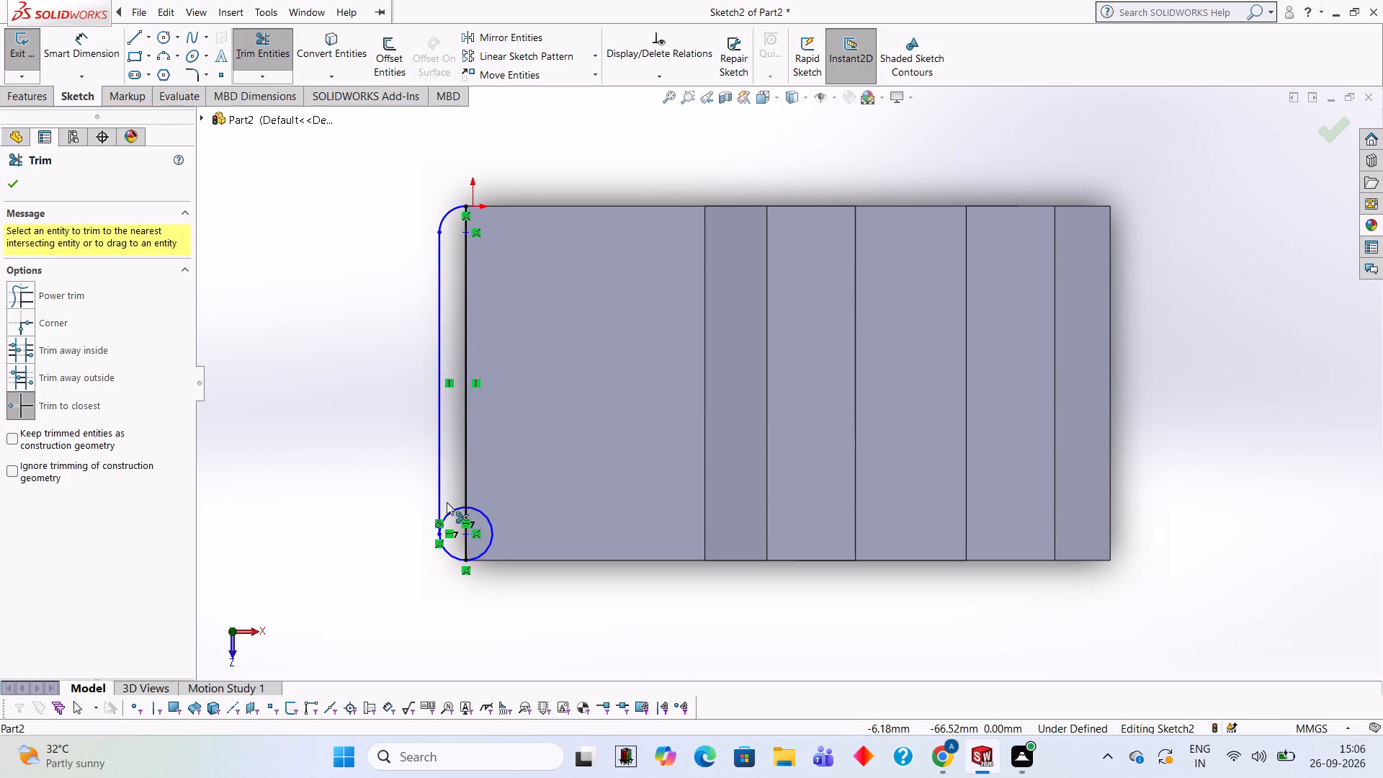
left_click(456, 505)
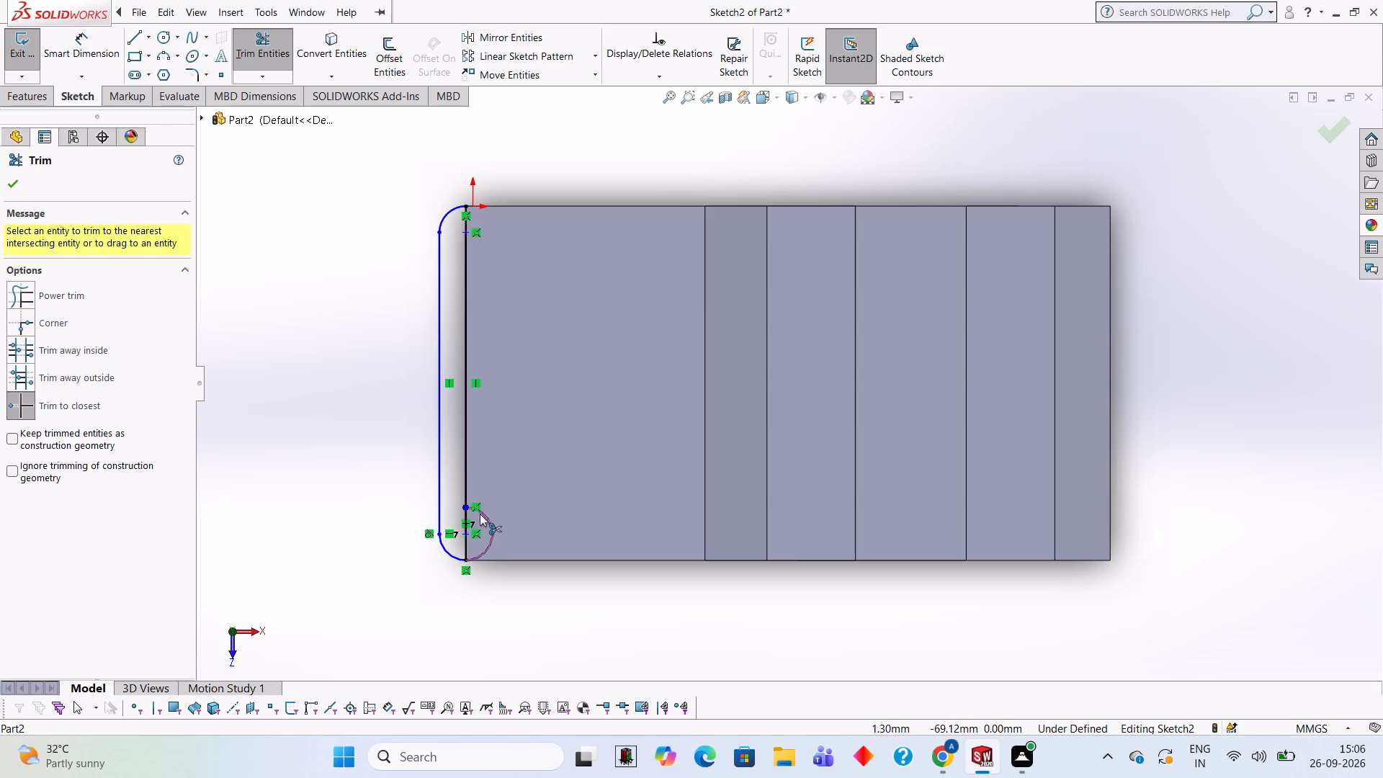
left_click(483, 515)
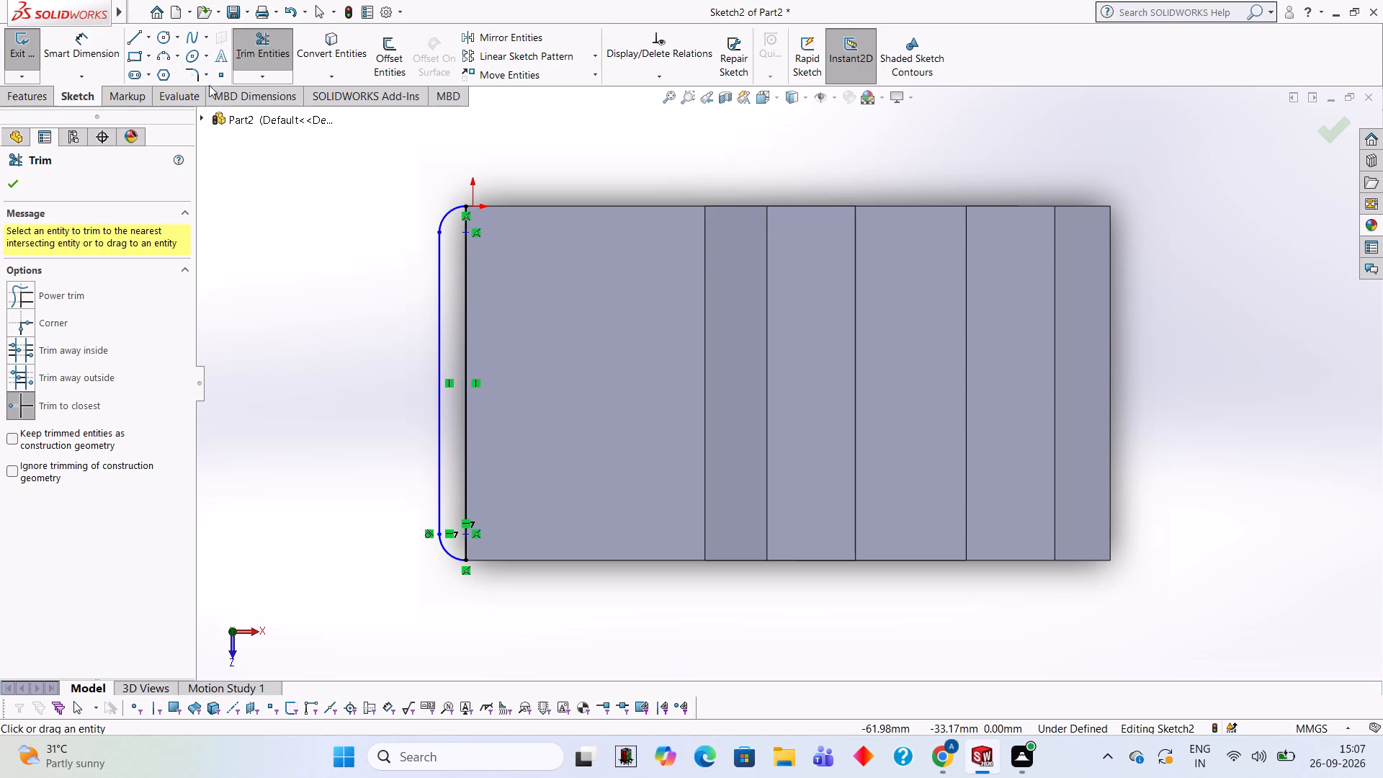
Set up a blind boss extrusion of the rounded edge strip, reversed downward along the end face, with a depth of 38 mm.
left_click(38, 94)
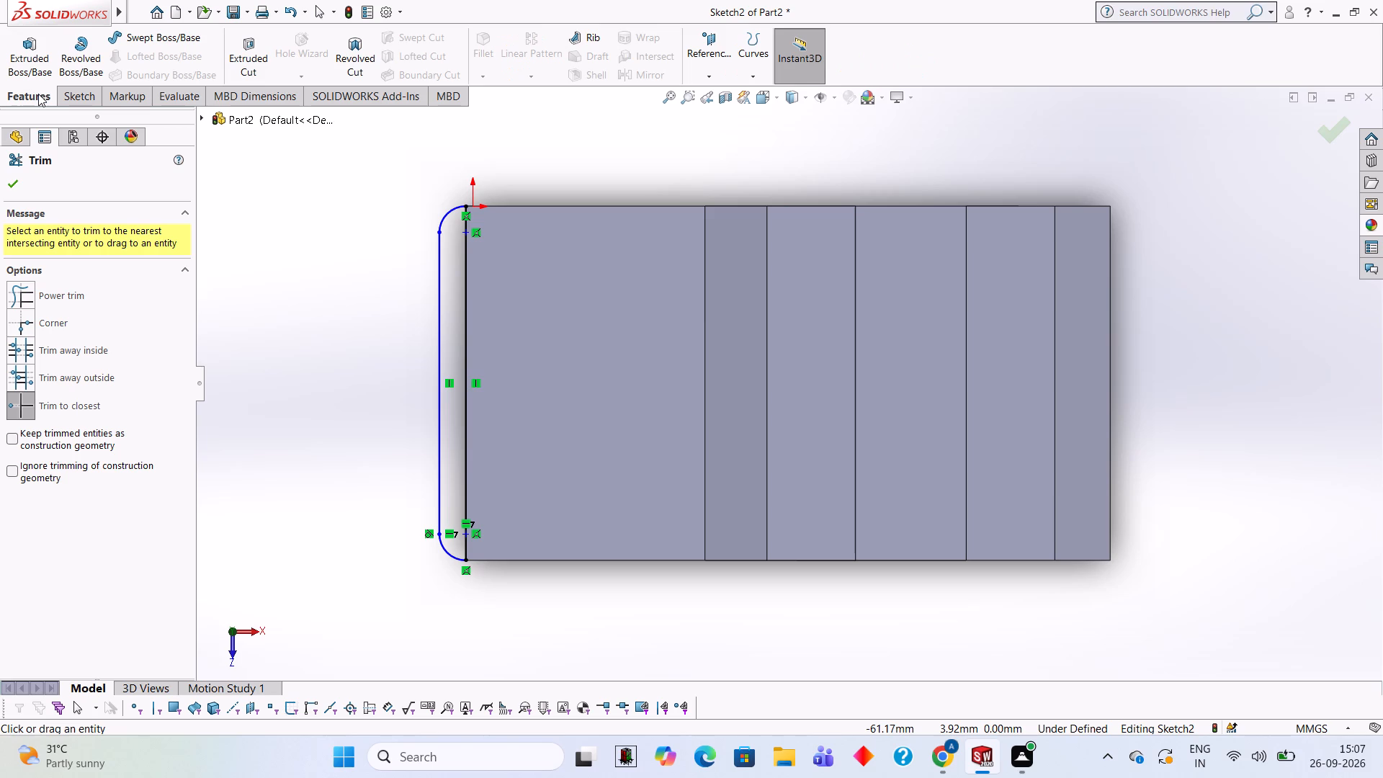
left_click(42, 78)
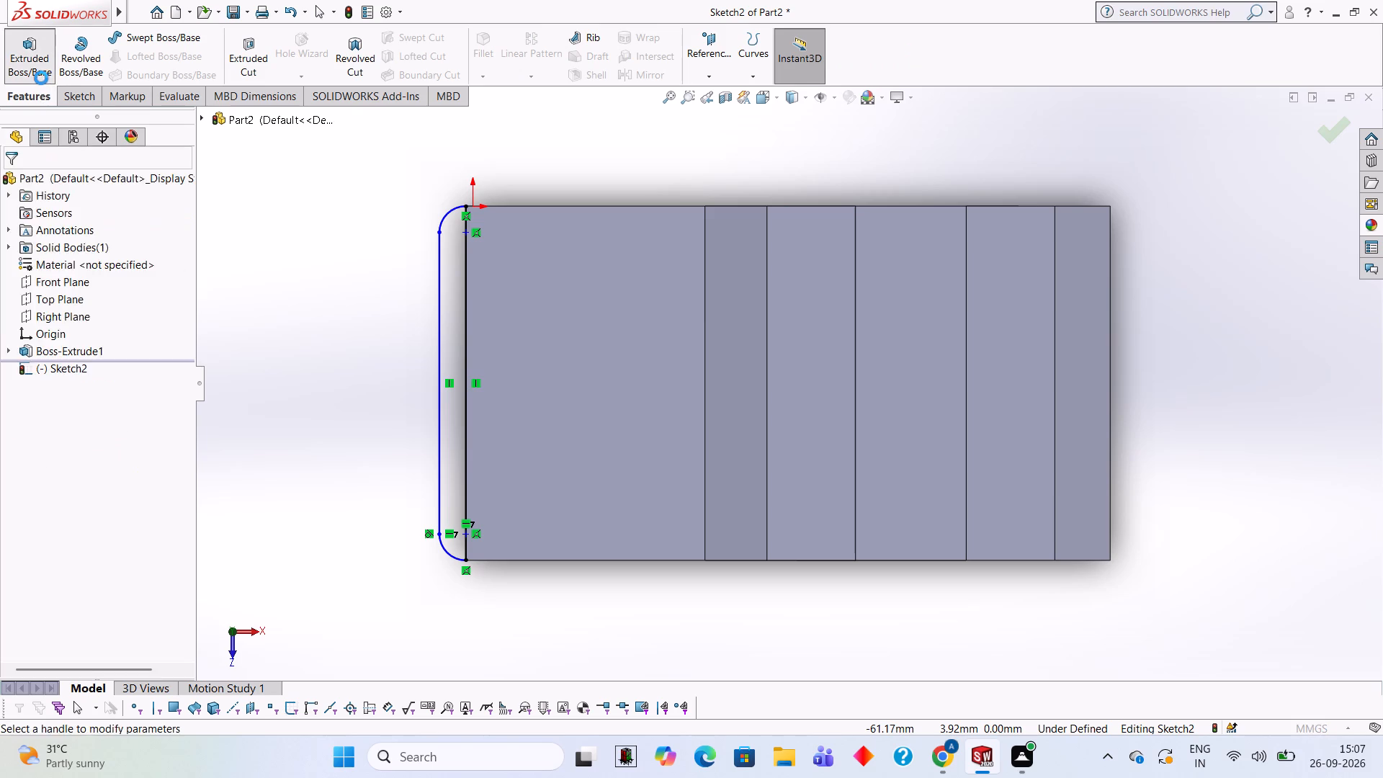
middle_click_drag(329, 276, 361, 287)
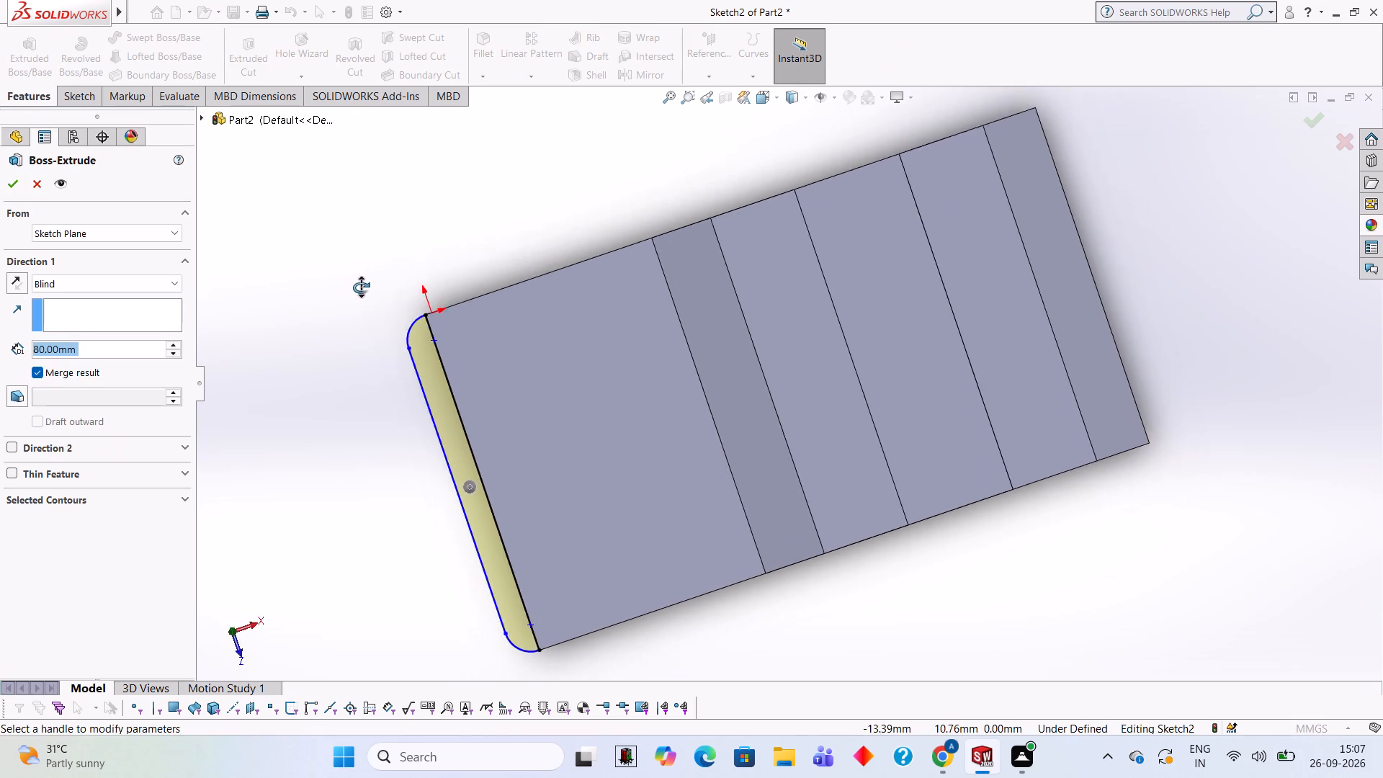
middle_click_drag(361, 287, 409, 239)
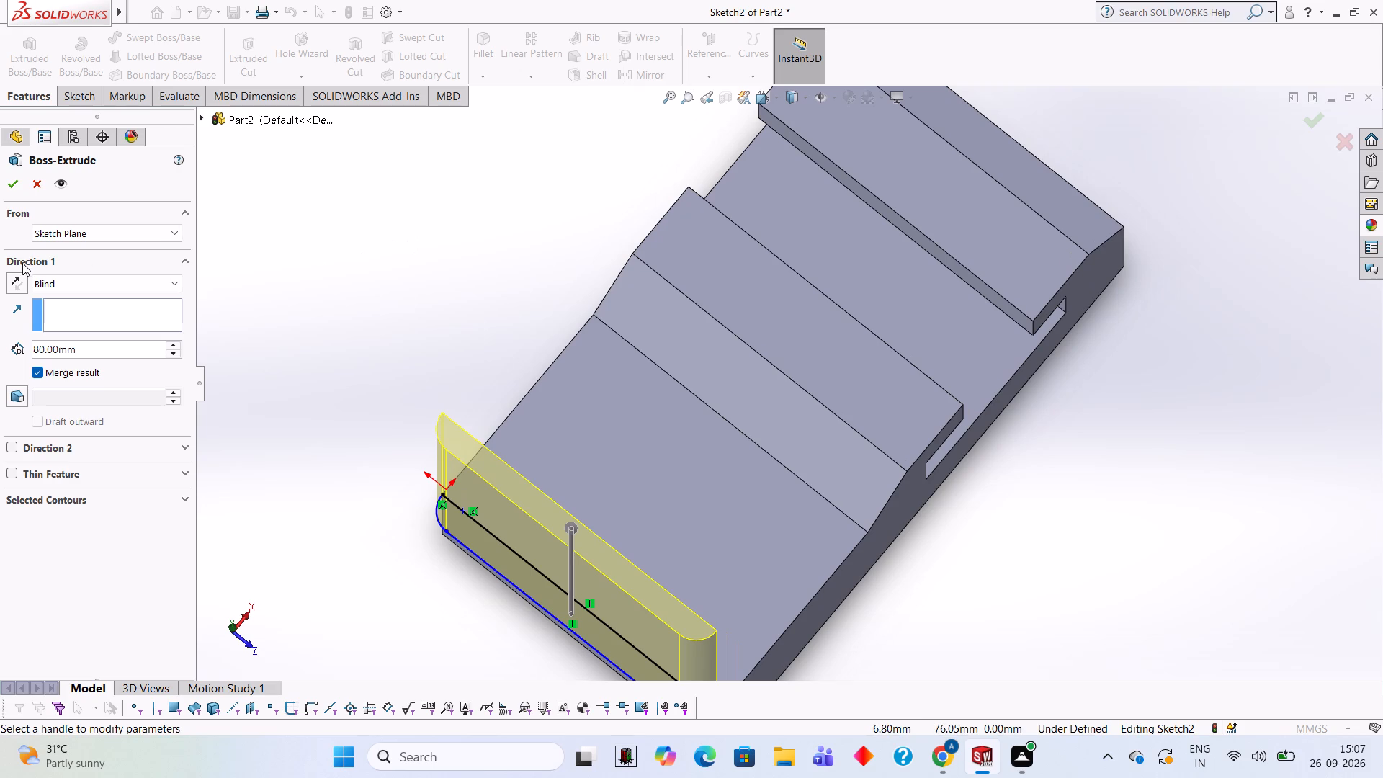
left_click(18, 277)
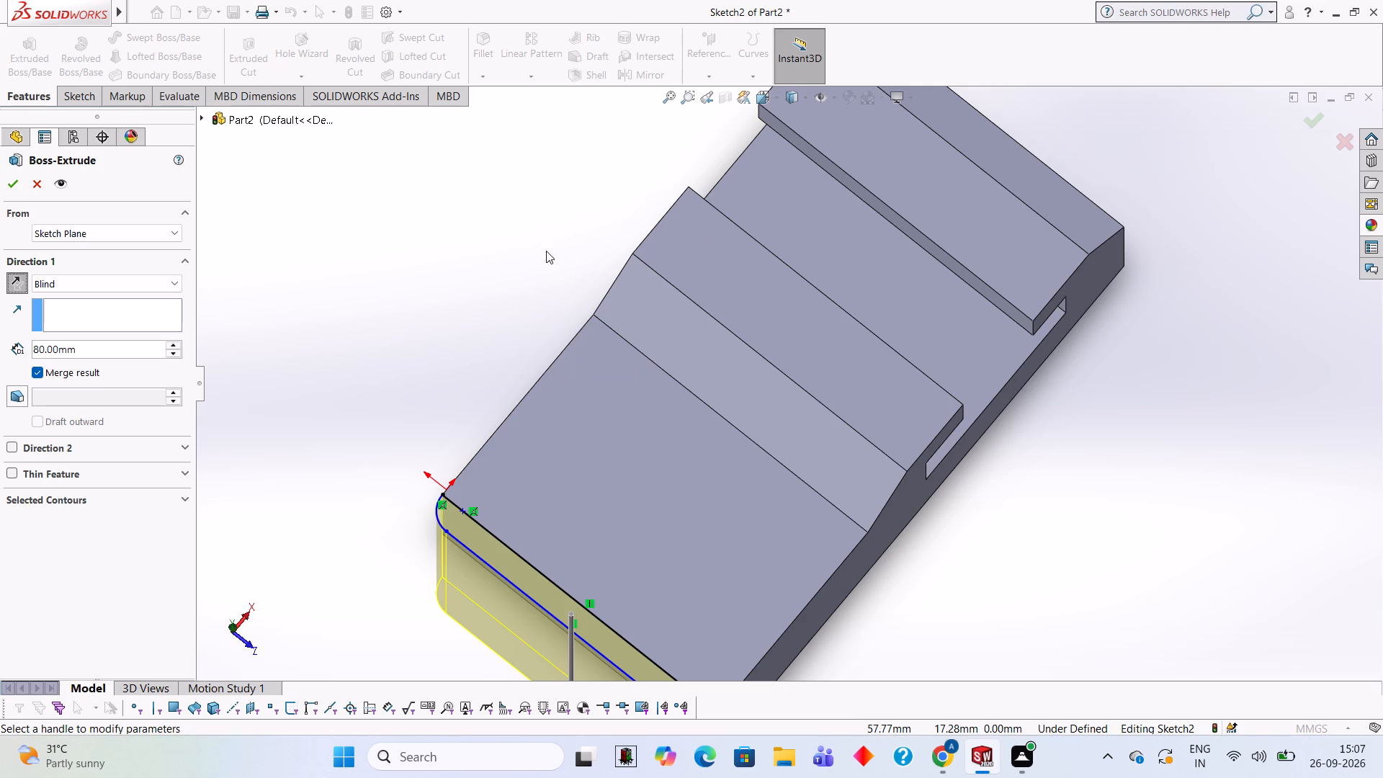
middle_click_drag(545, 251, 523, 243)
scroll(468, 261, "up", 1)
middle_click(468, 261)
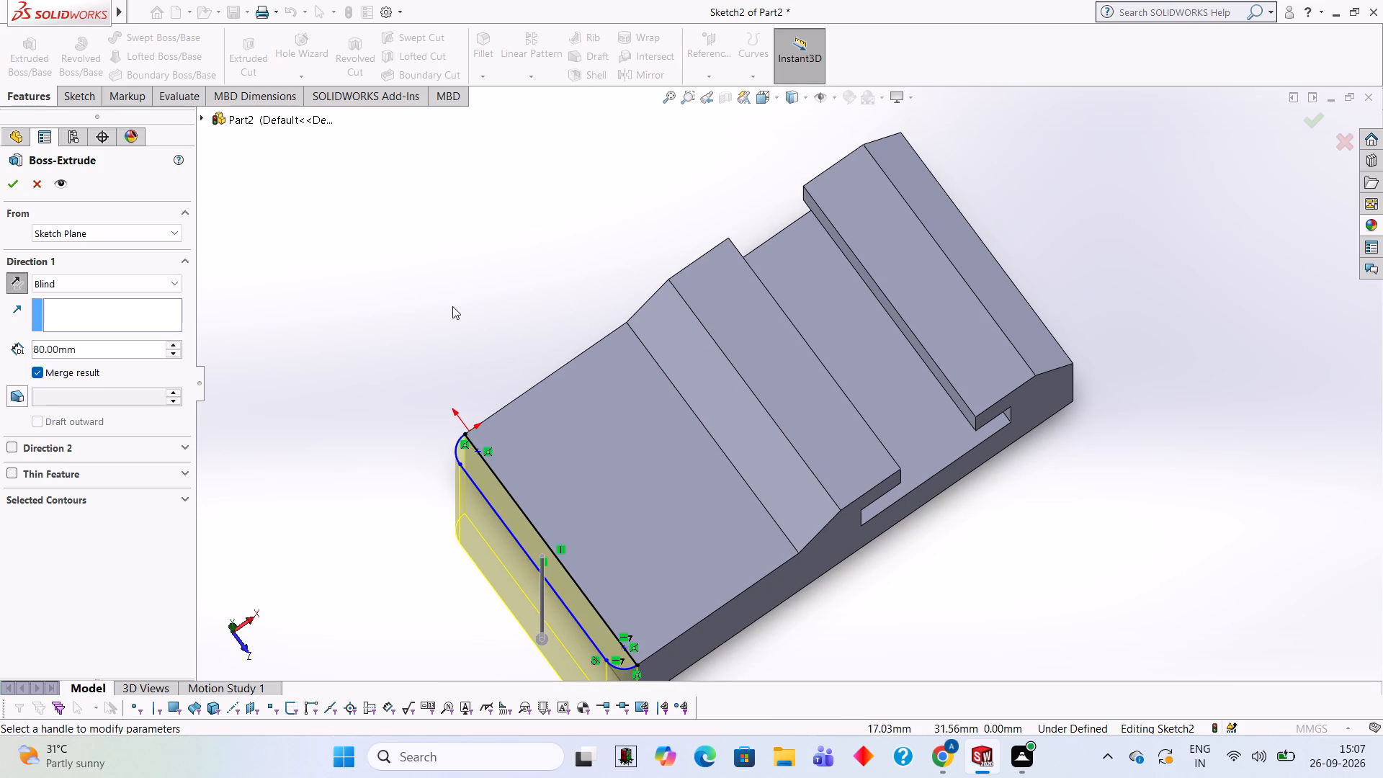
middle_click_drag(508, 304, 537, 255)
middle_click_drag(453, 357, 496, 303)
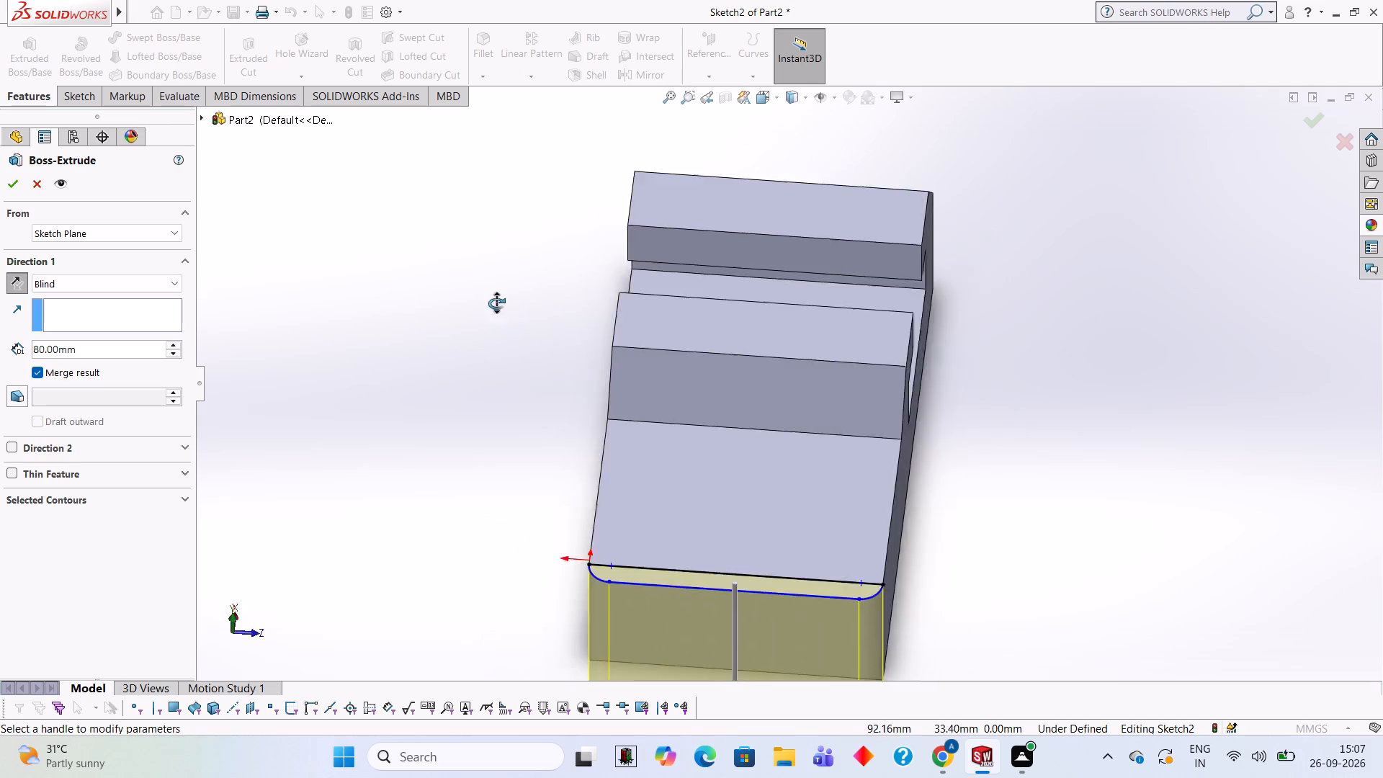
middle_click_drag(496, 303, 412, 274)
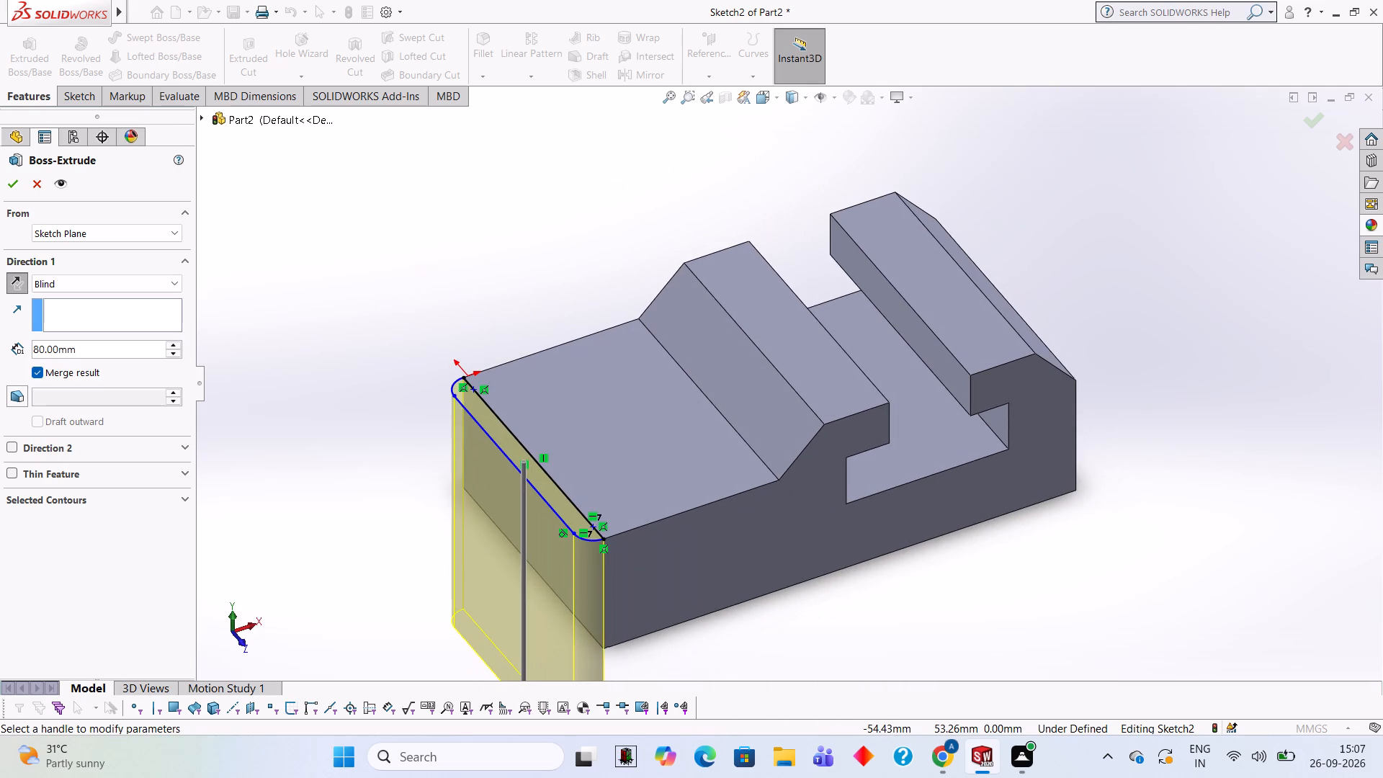
left_click(76, 356)
key("BackSpace")
key("BackSpace")
key("BackSpace")
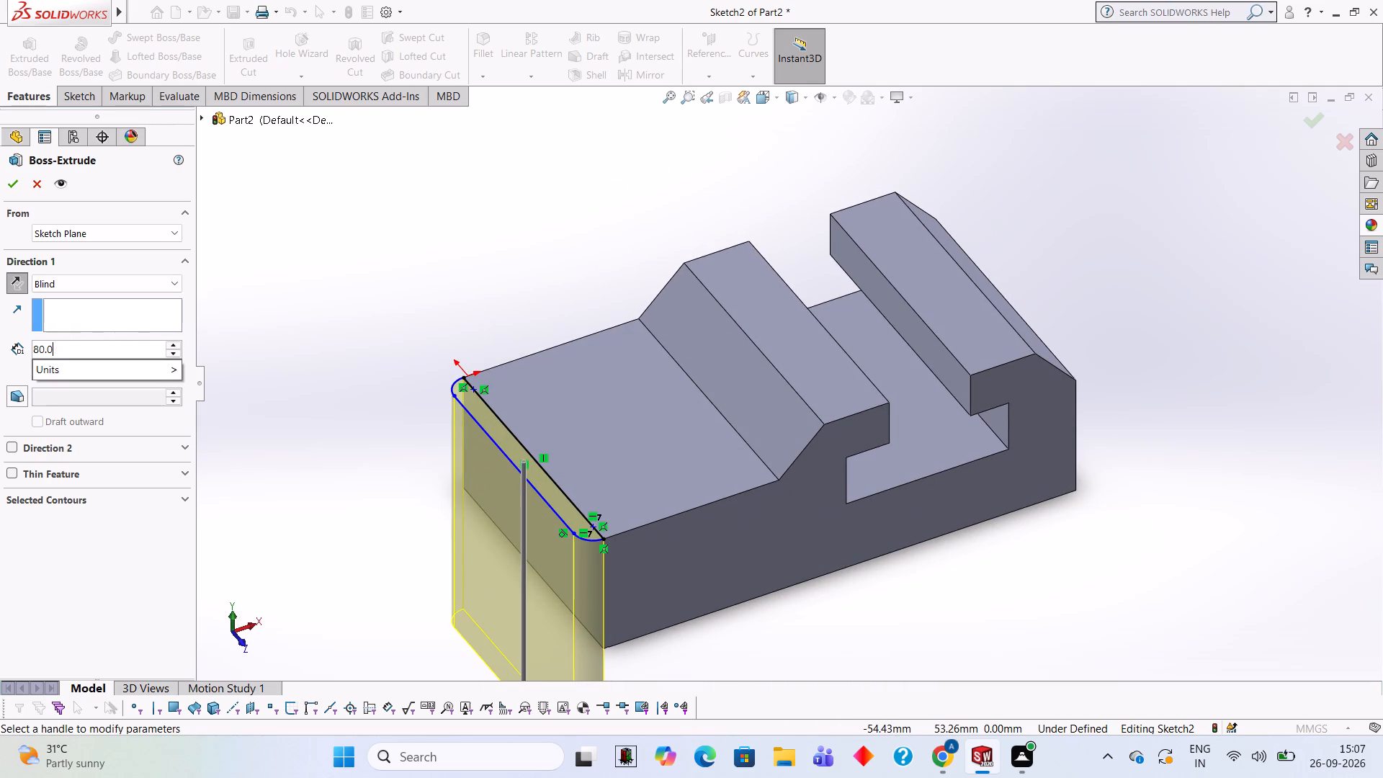
key("BackSpace")
key("BackSpace")
key("BackSpace")
key("BackSpace")
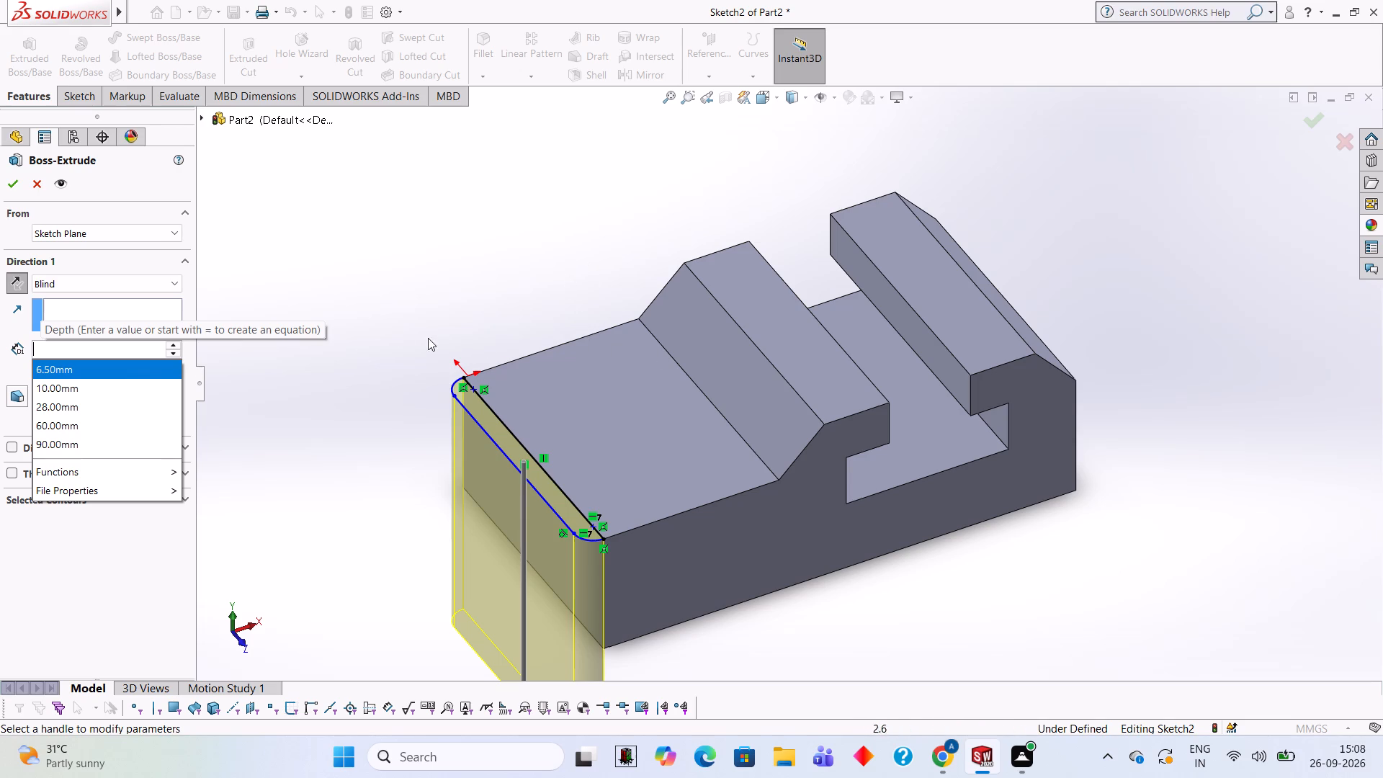
middle_click_drag(1111, 329, 1092, 228)
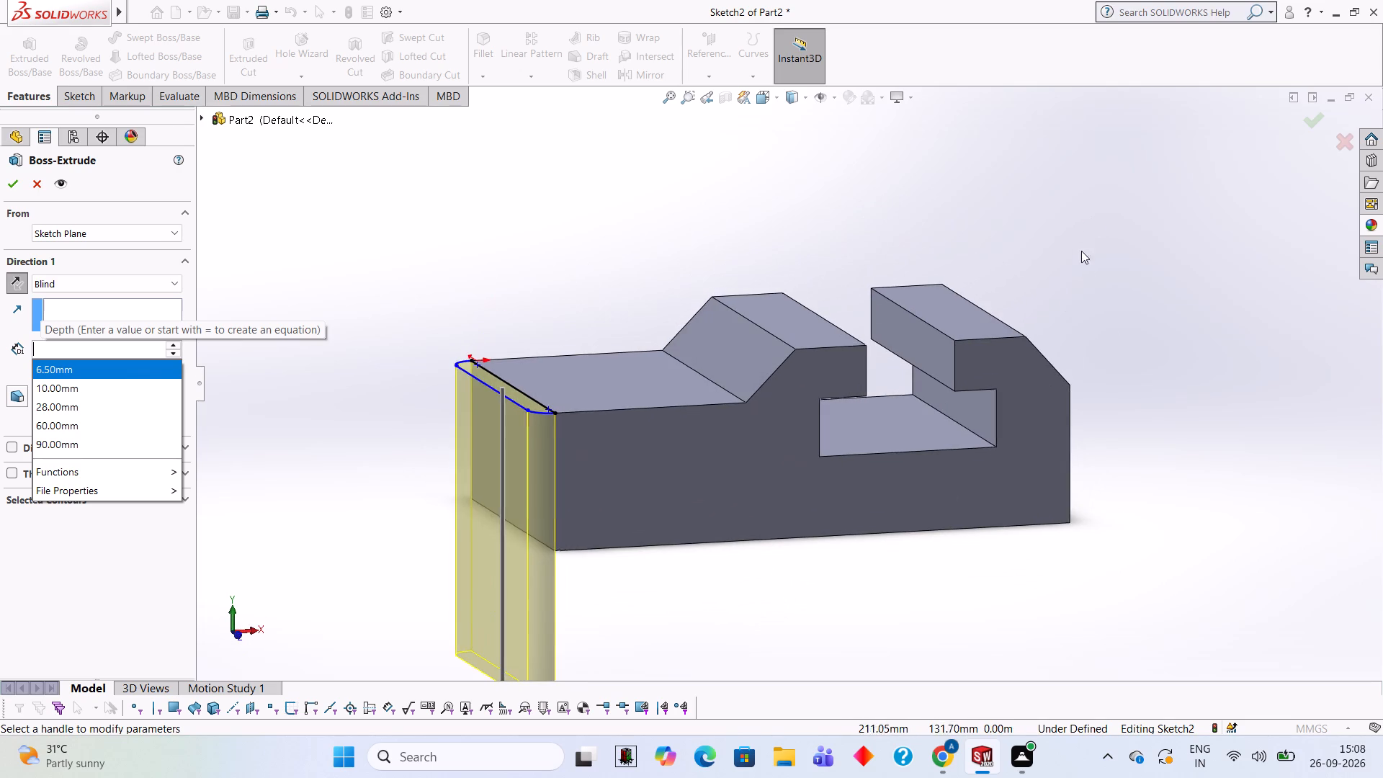
scroll(1079, 272, "up", 1)
middle_click_drag(478, 307, 743, 272)
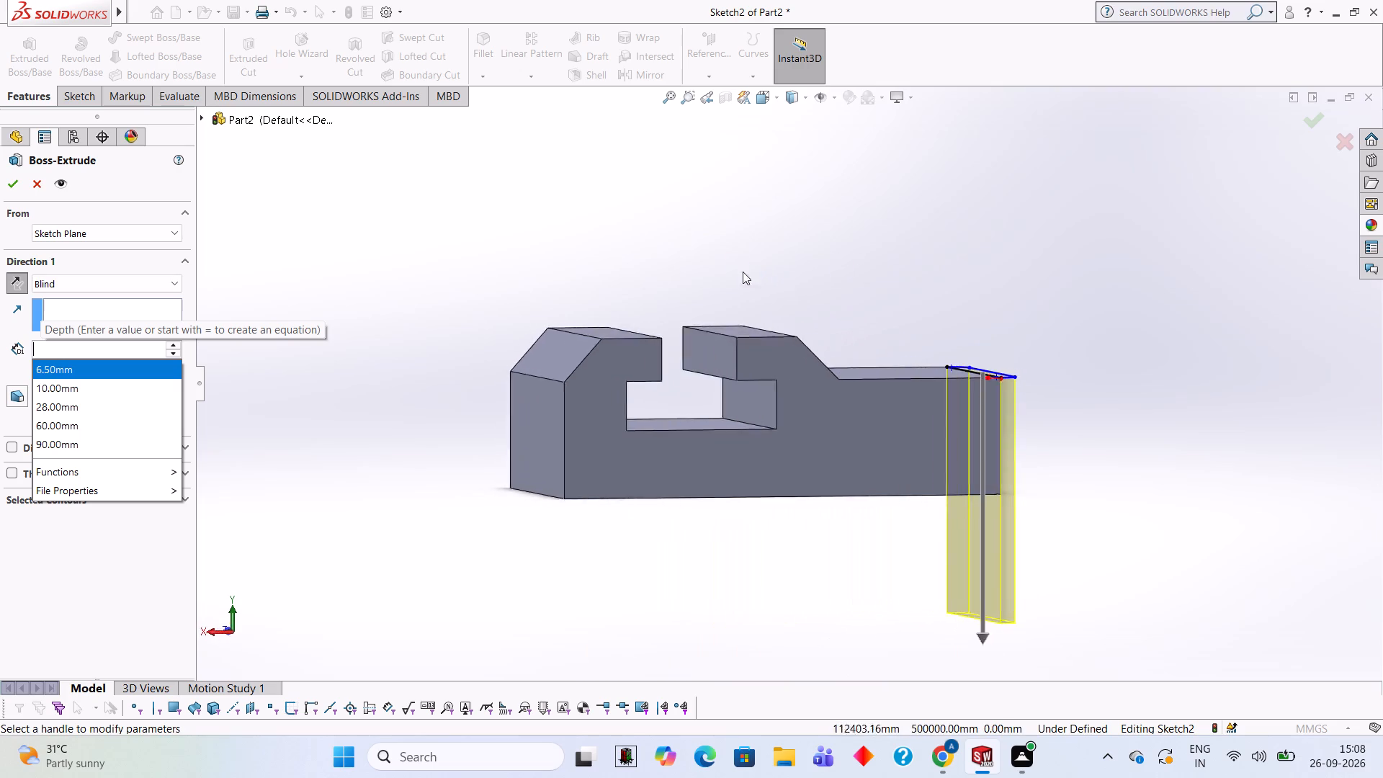
middle_click_drag(743, 272, 742, 278)
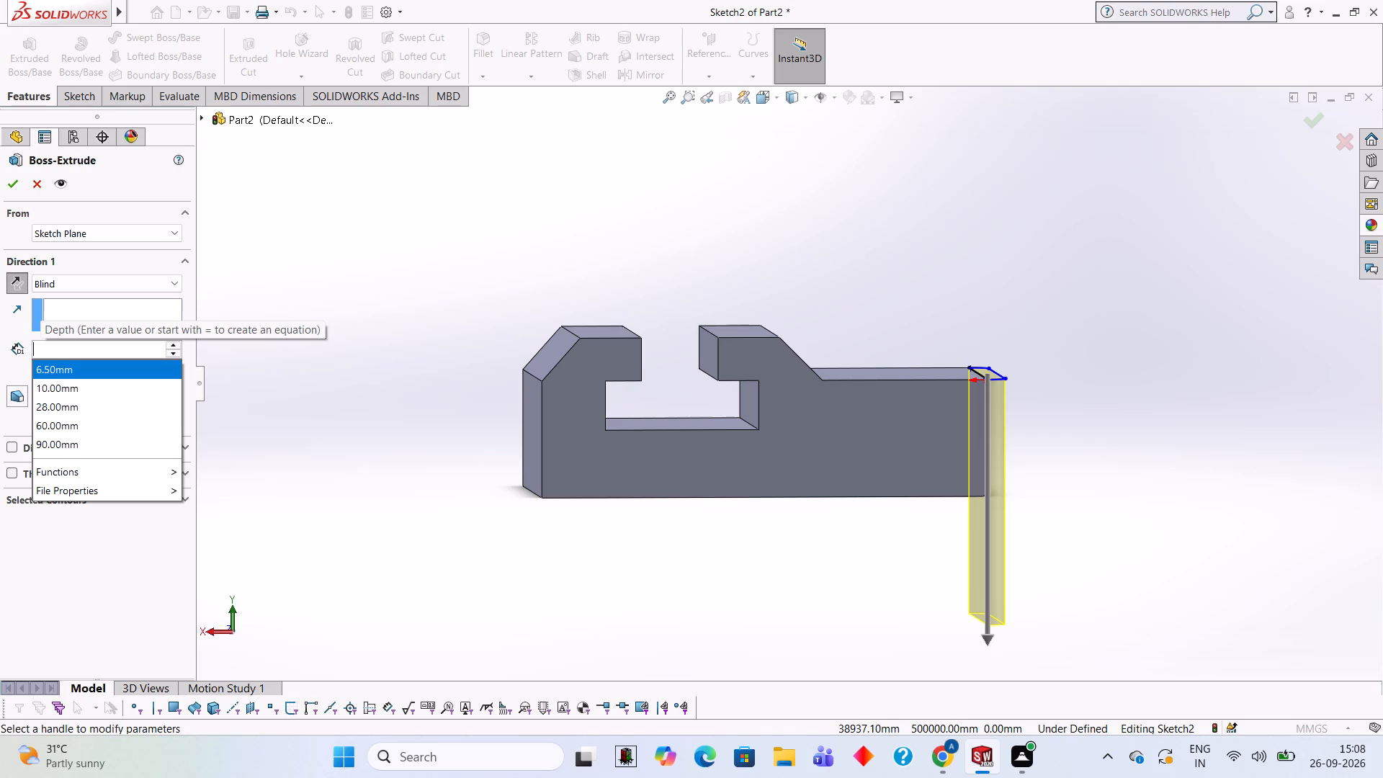
type("38")
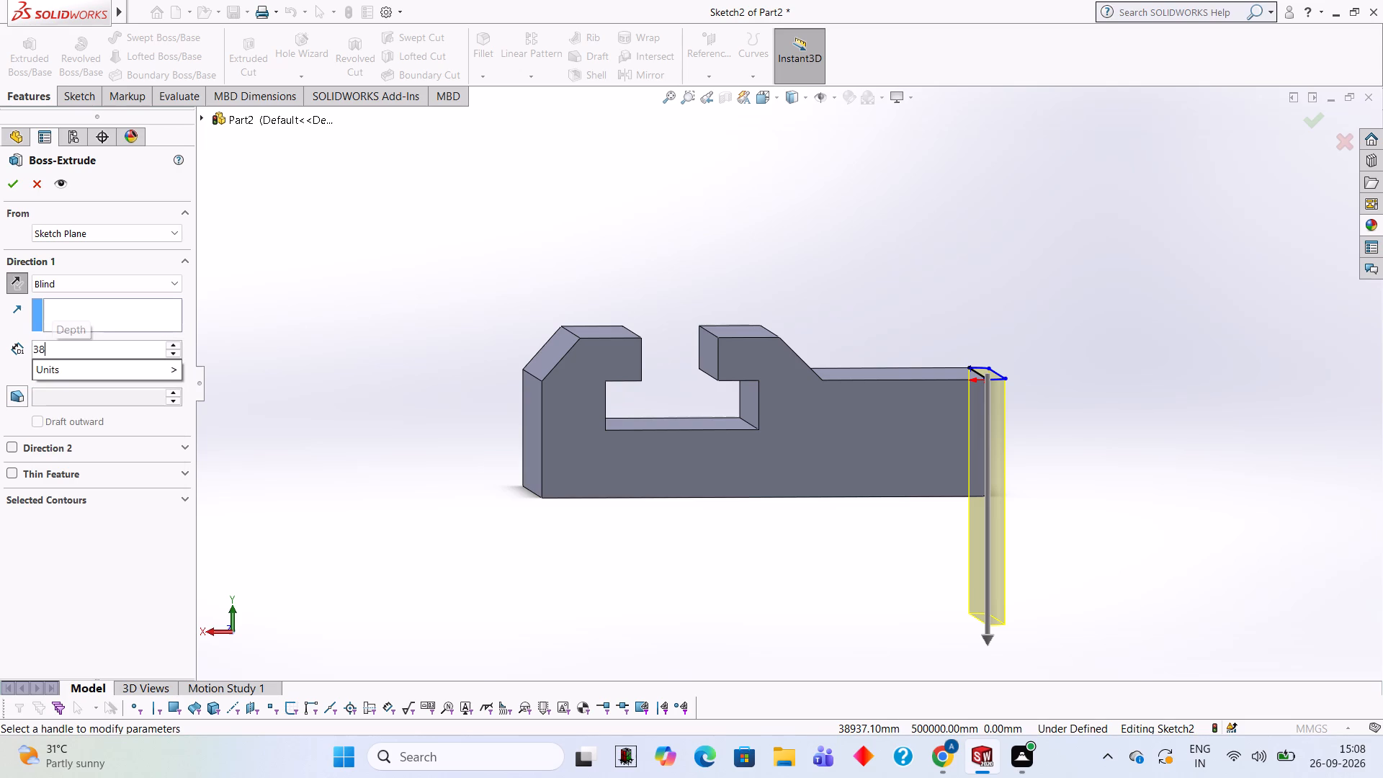
key("Return")
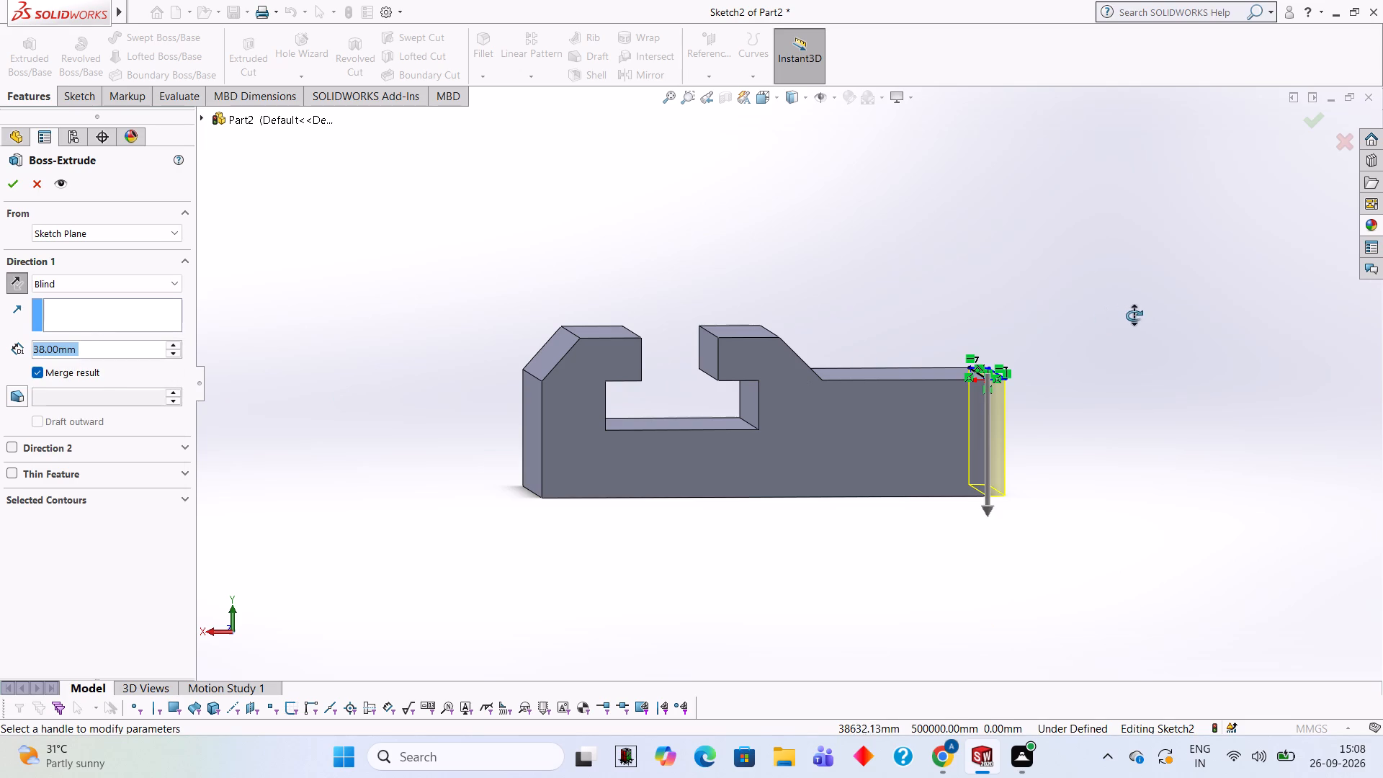
Examine how the lower end of the extrusion preview lines up with the bottom edge of the body.
middle_click(1134, 316)
middle_click_drag(1091, 430, 1086, 367)
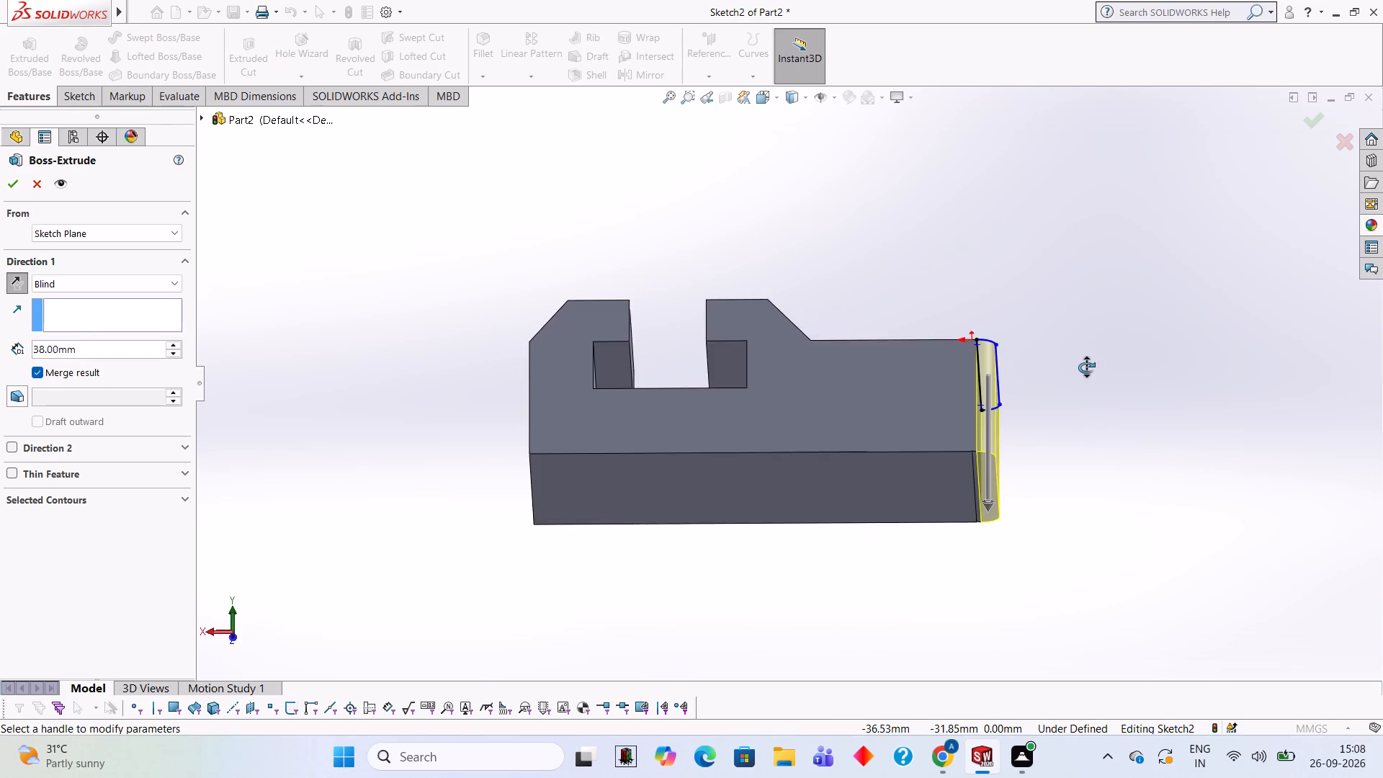
middle_click_drag(1086, 367, 1077, 401)
scroll(1039, 457, "down", 4)
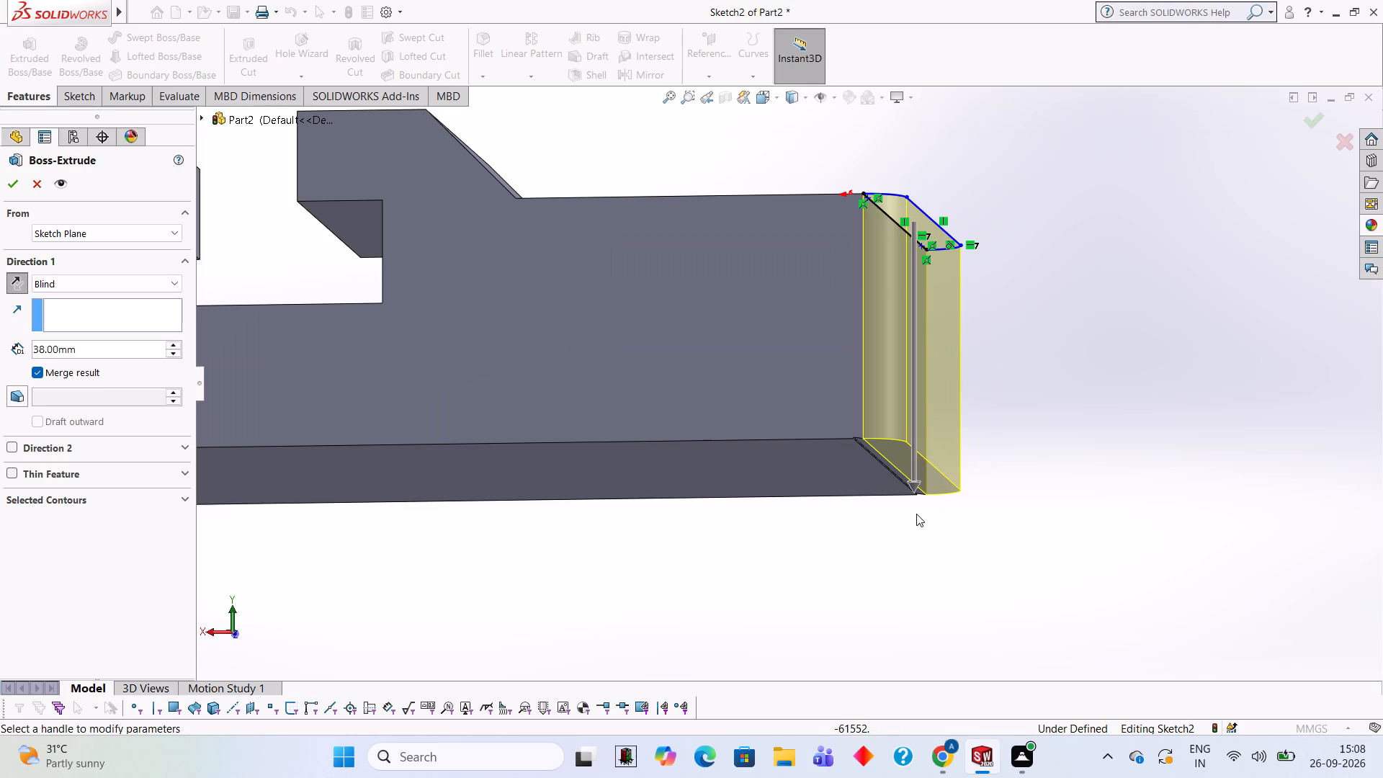
scroll(949, 488, "down", 3)
middle_click_drag(763, 460, 770, 484)
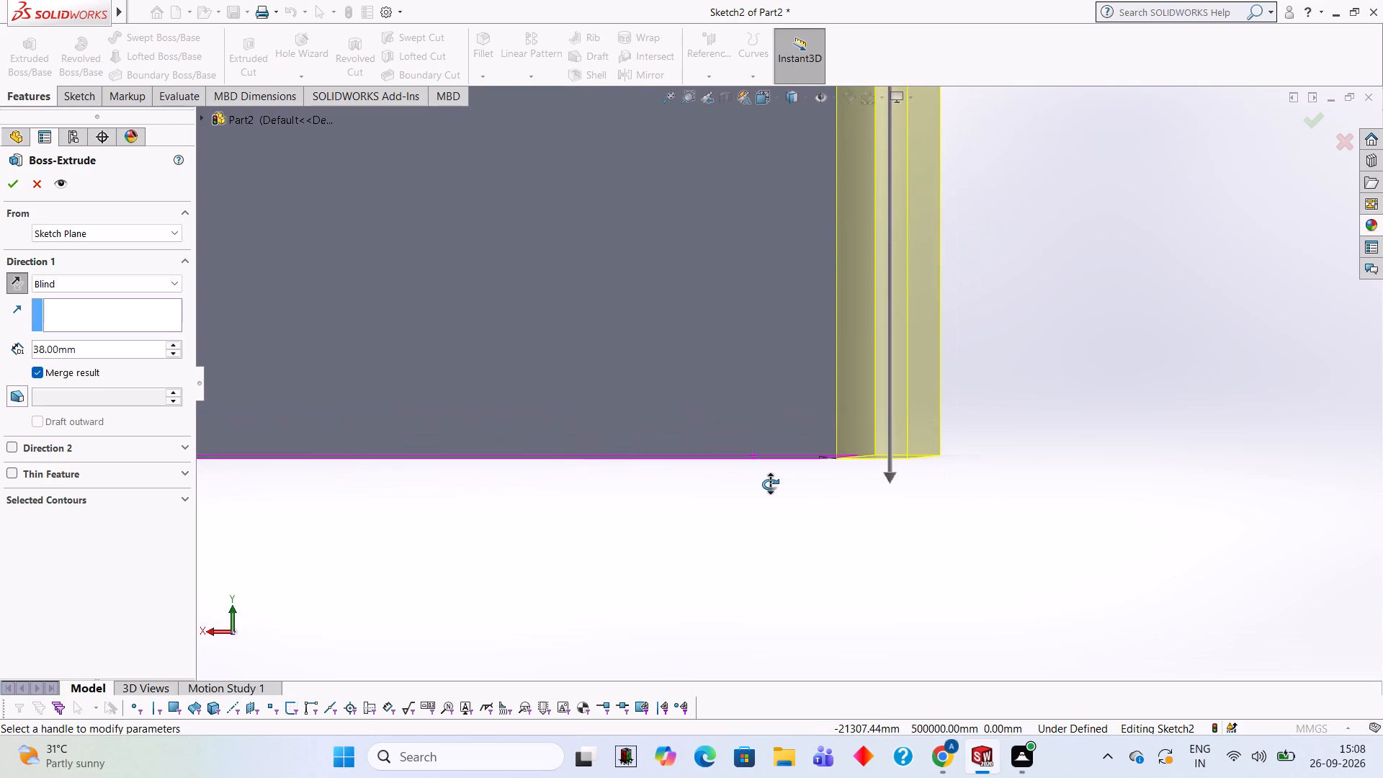
middle_click_drag(770, 484, 775, 458)
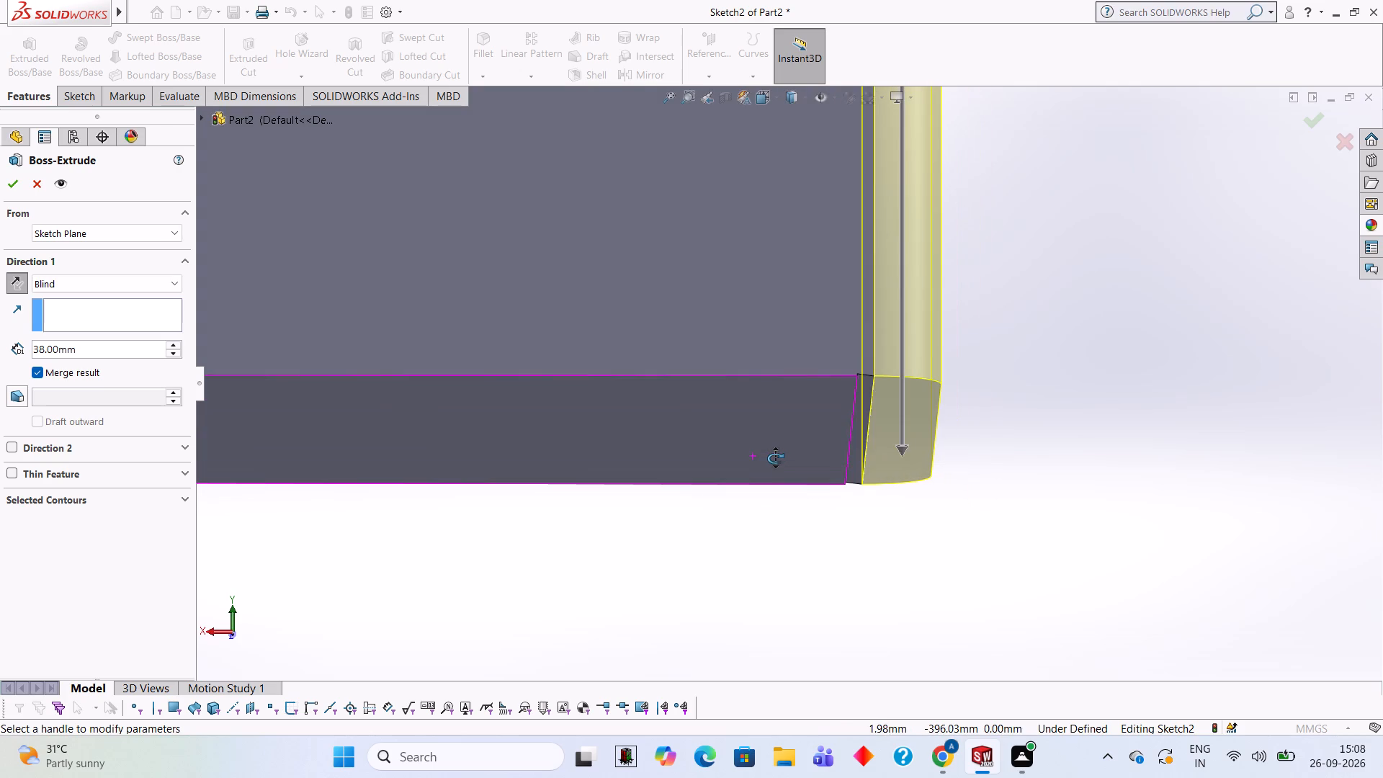
middle_click_drag(775, 458, 774, 458)
middle_click_drag(811, 317, 819, 345)
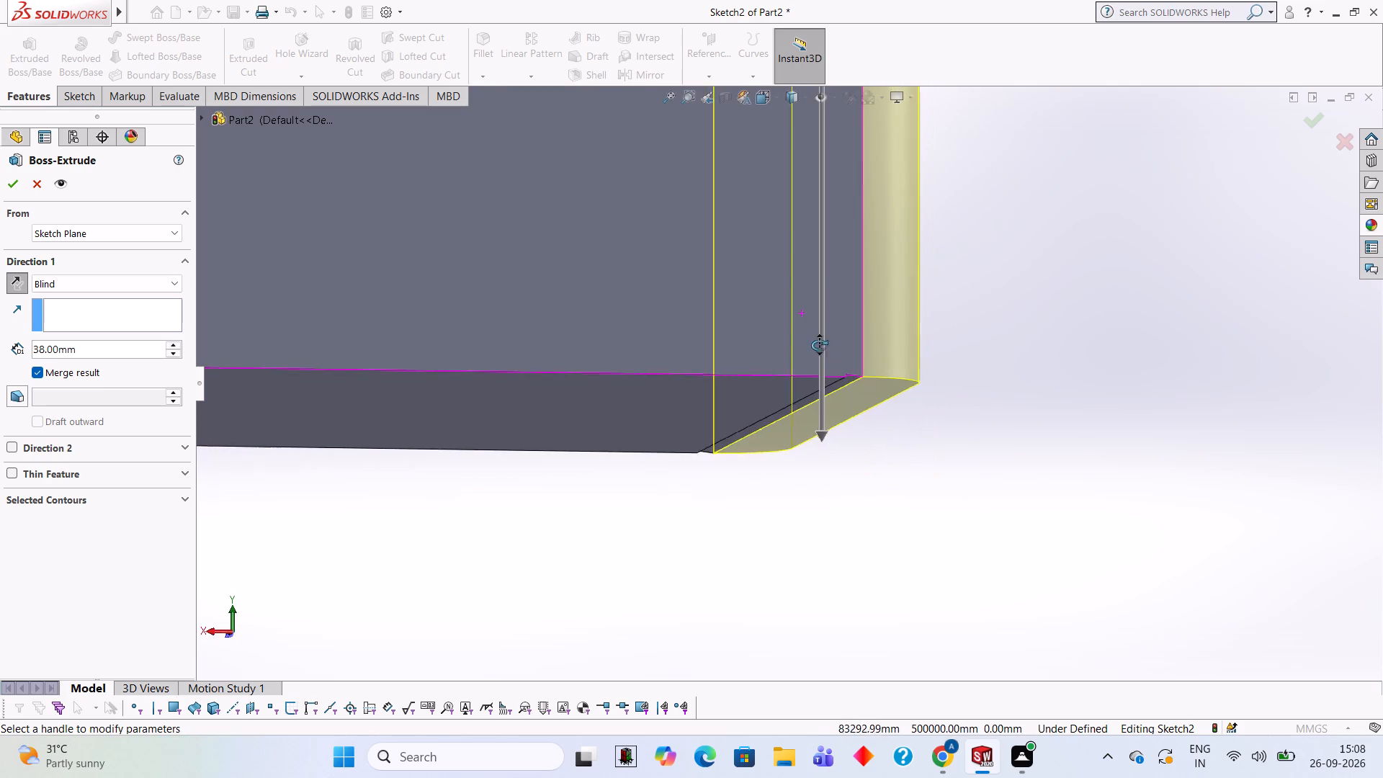
middle_click_drag(819, 345, 857, 395)
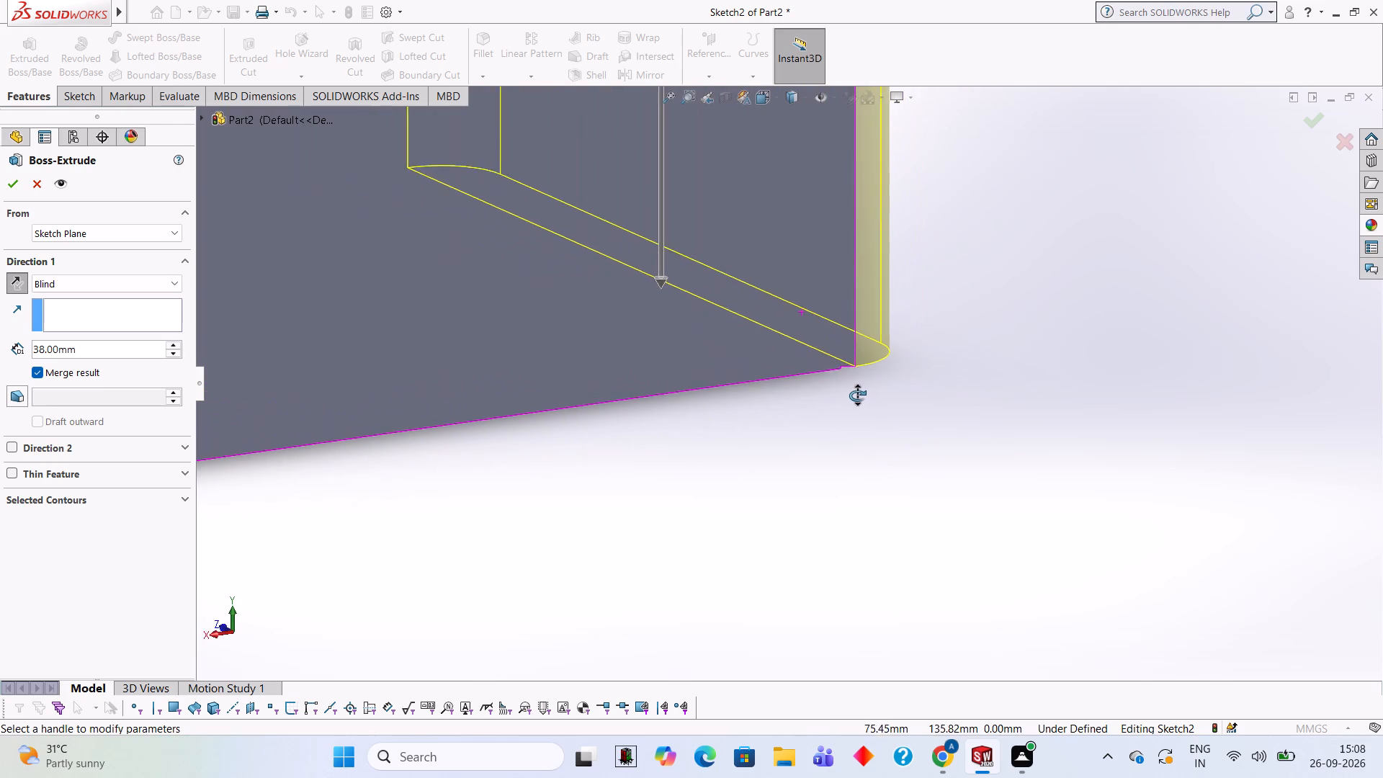
middle_click_drag(857, 395, 825, 396)
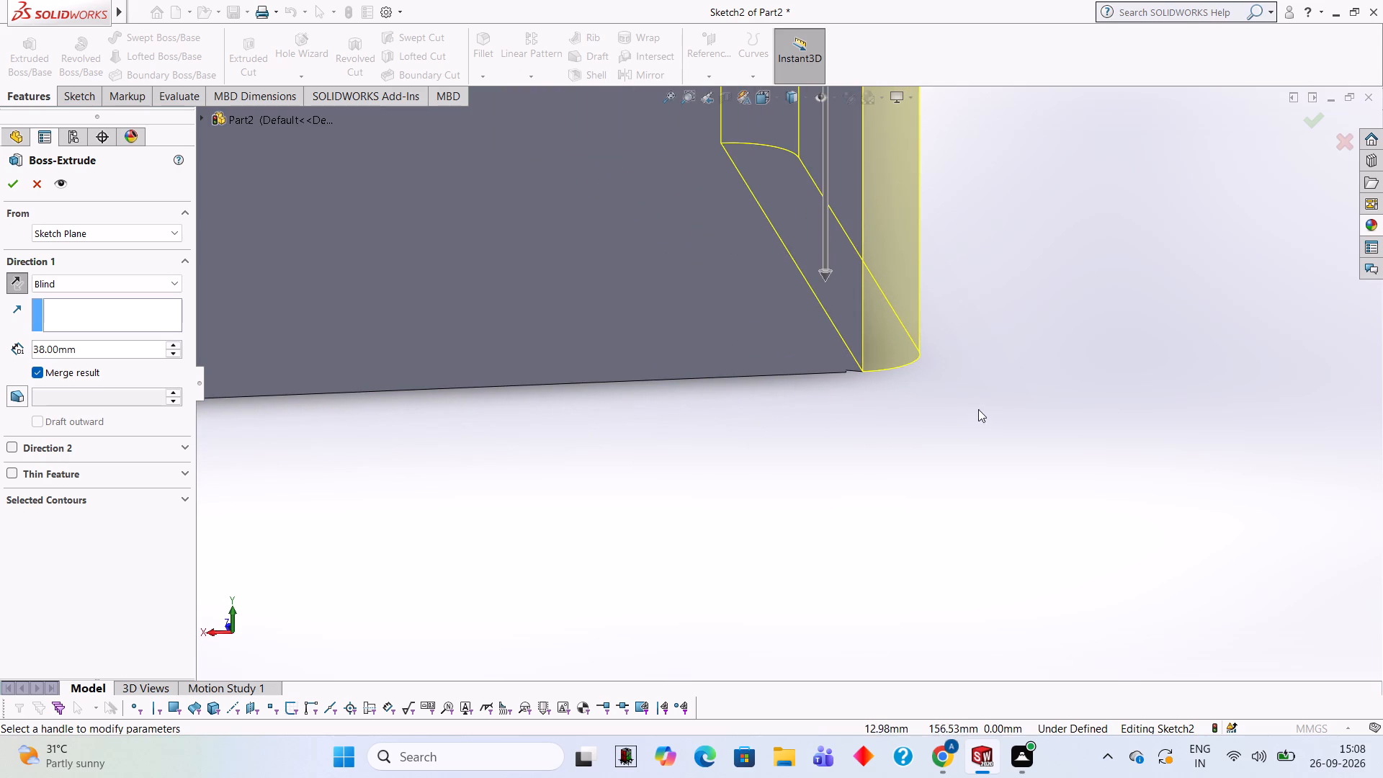
scroll(872, 408, "down", 5)
scroll(889, 397, "up", 1)
scroll(788, 280, "down", 4)
scroll(771, 416, "down", 3)
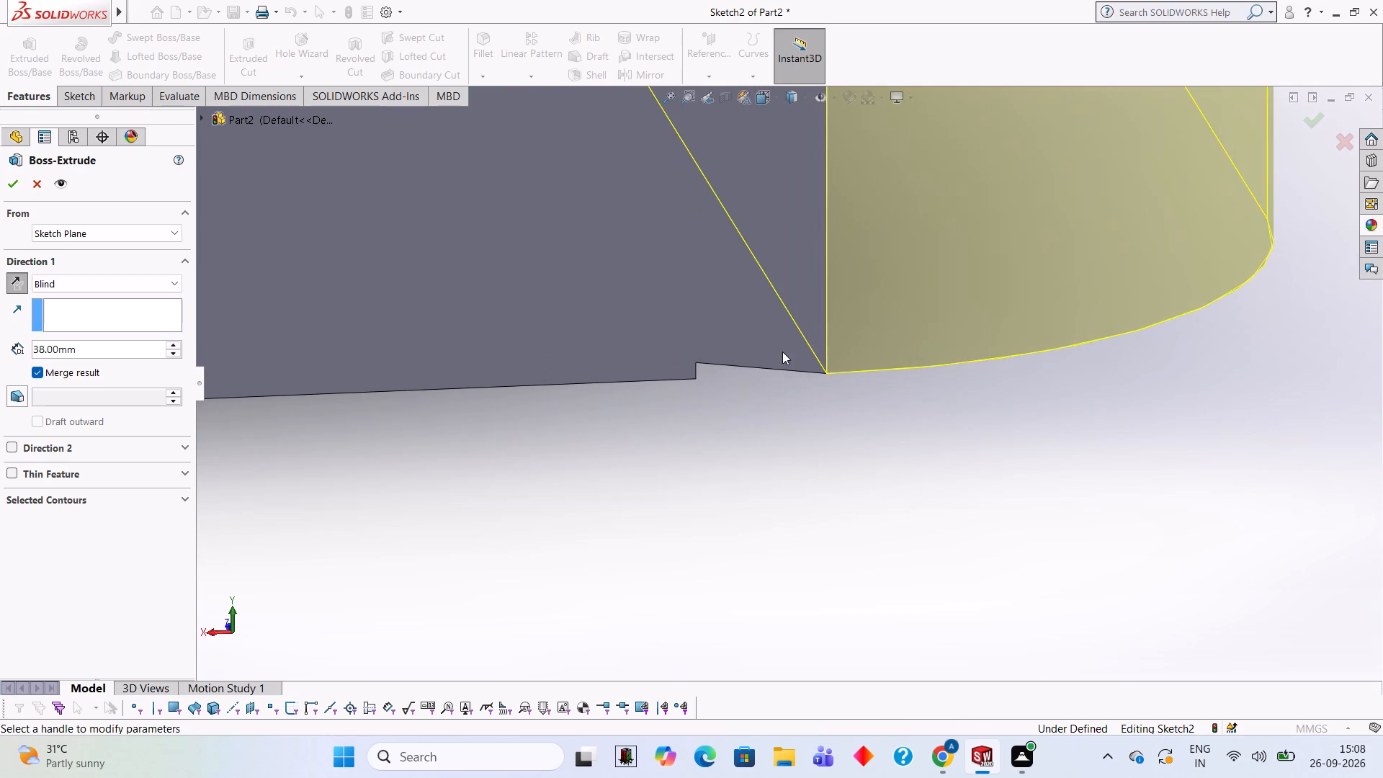
scroll(762, 350, "up", 17)
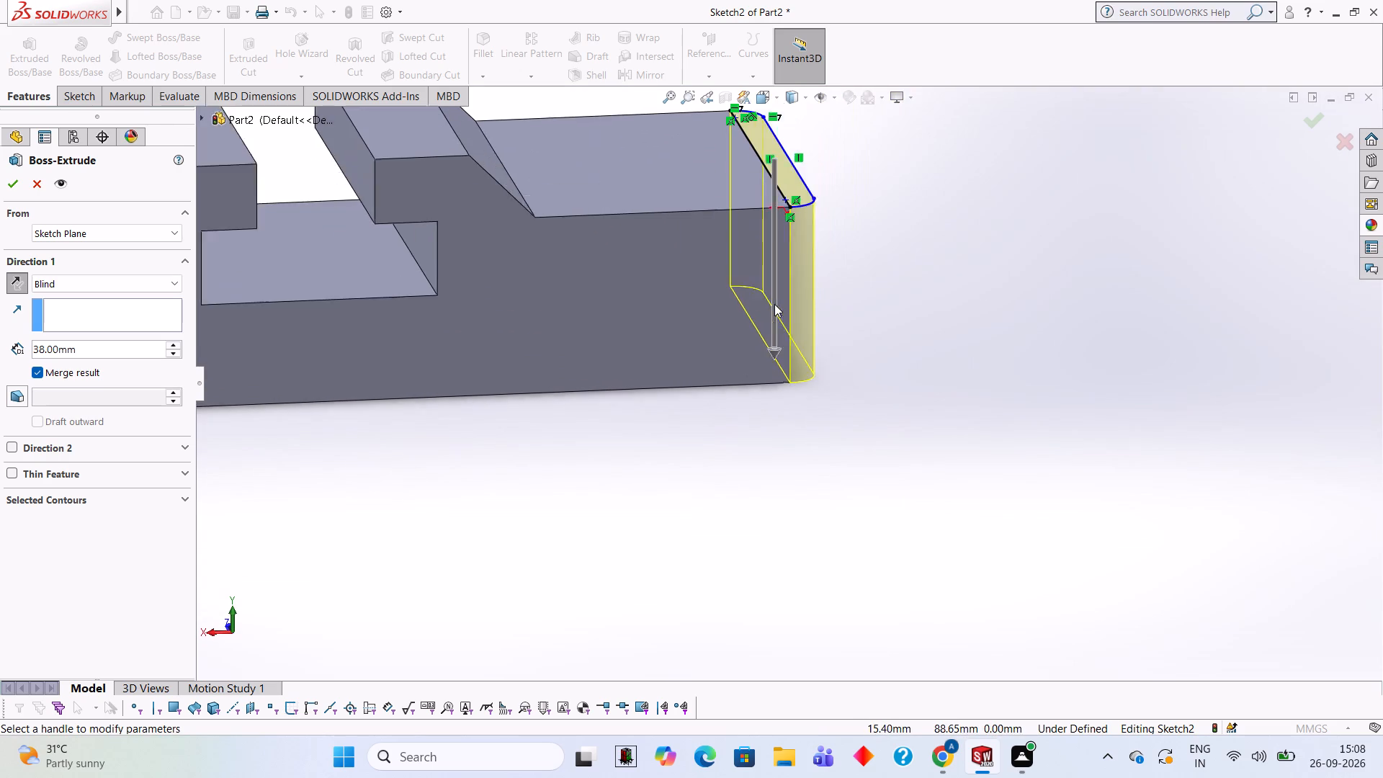
scroll(774, 304, "up", 1)
scroll(837, 192, "down", 4)
scroll(741, 385, "up", 1)
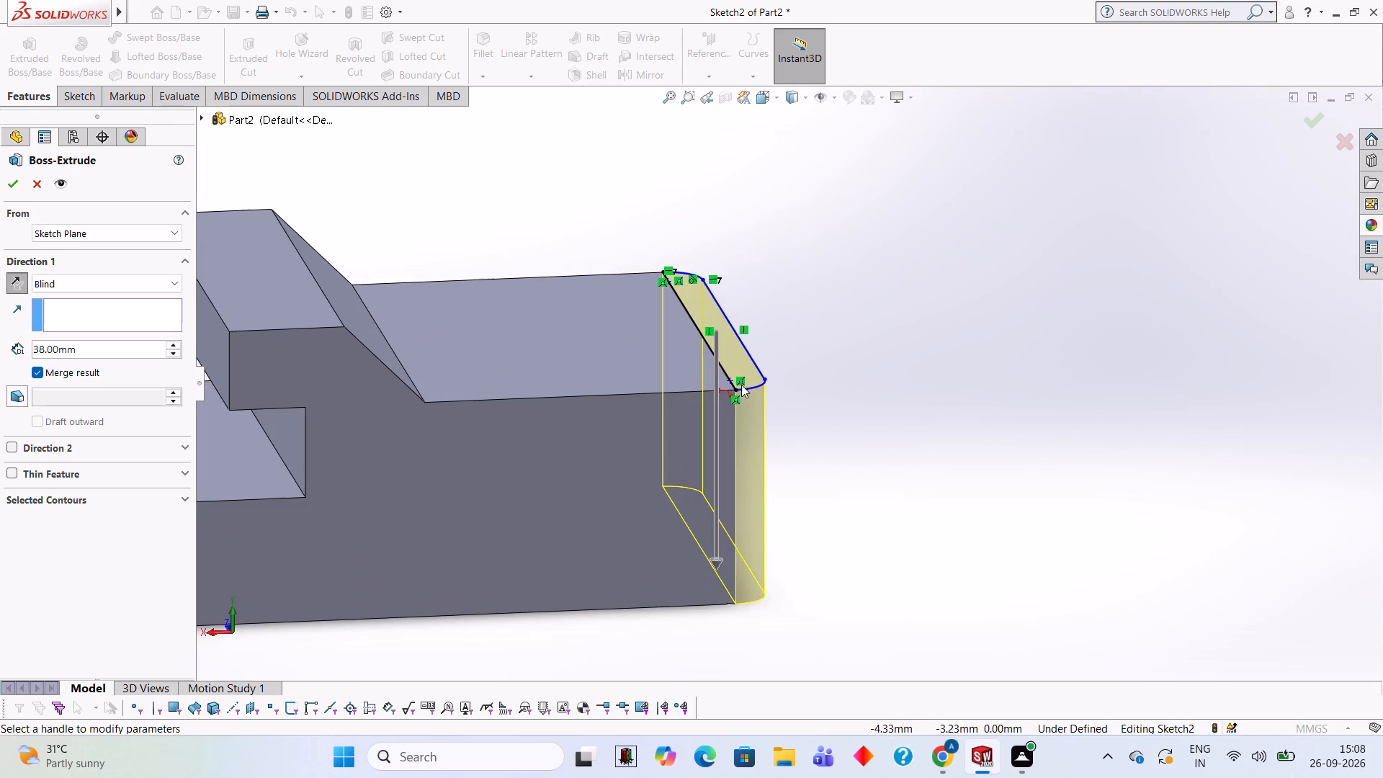
Finish the 38 mm downward boss extrusion of the rounded edge strip, merged with the body.
scroll(725, 400, "up", 2)
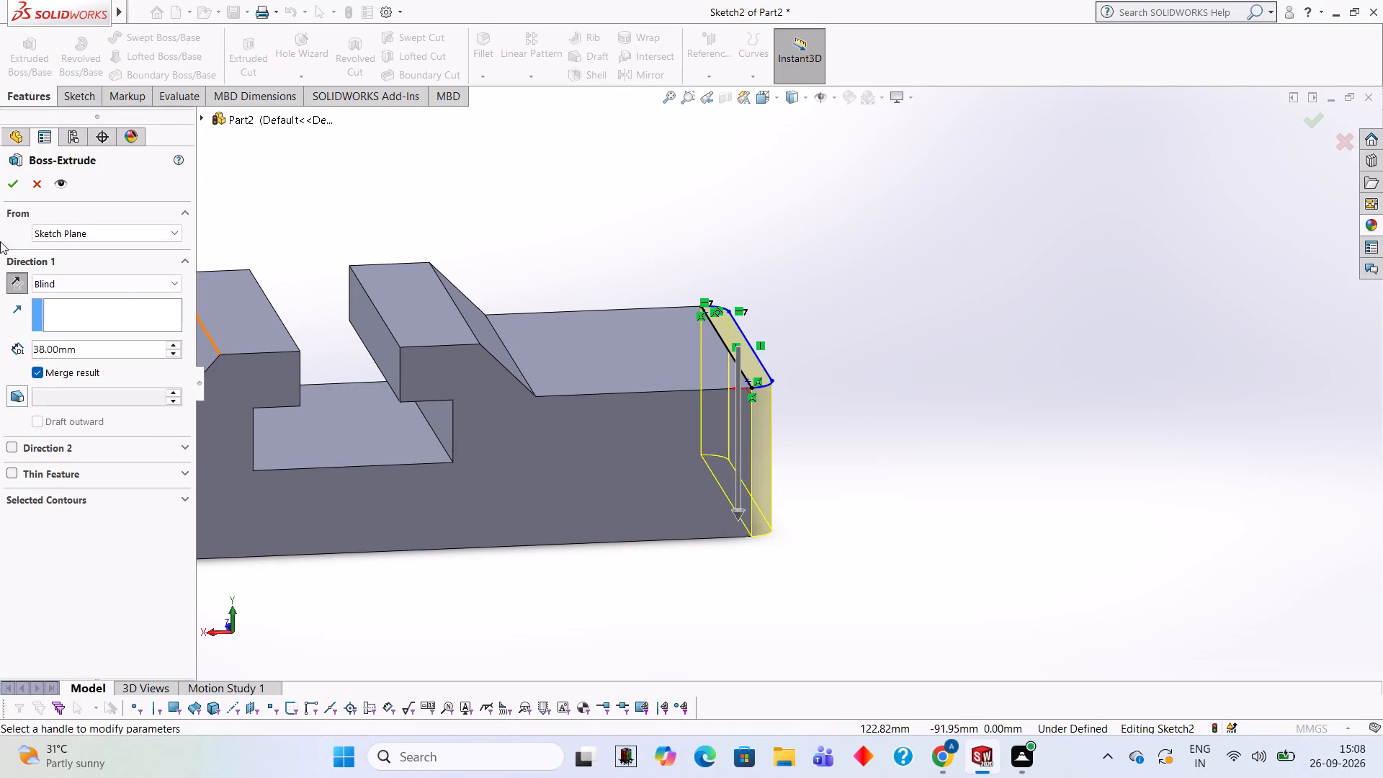
left_click(18, 180)
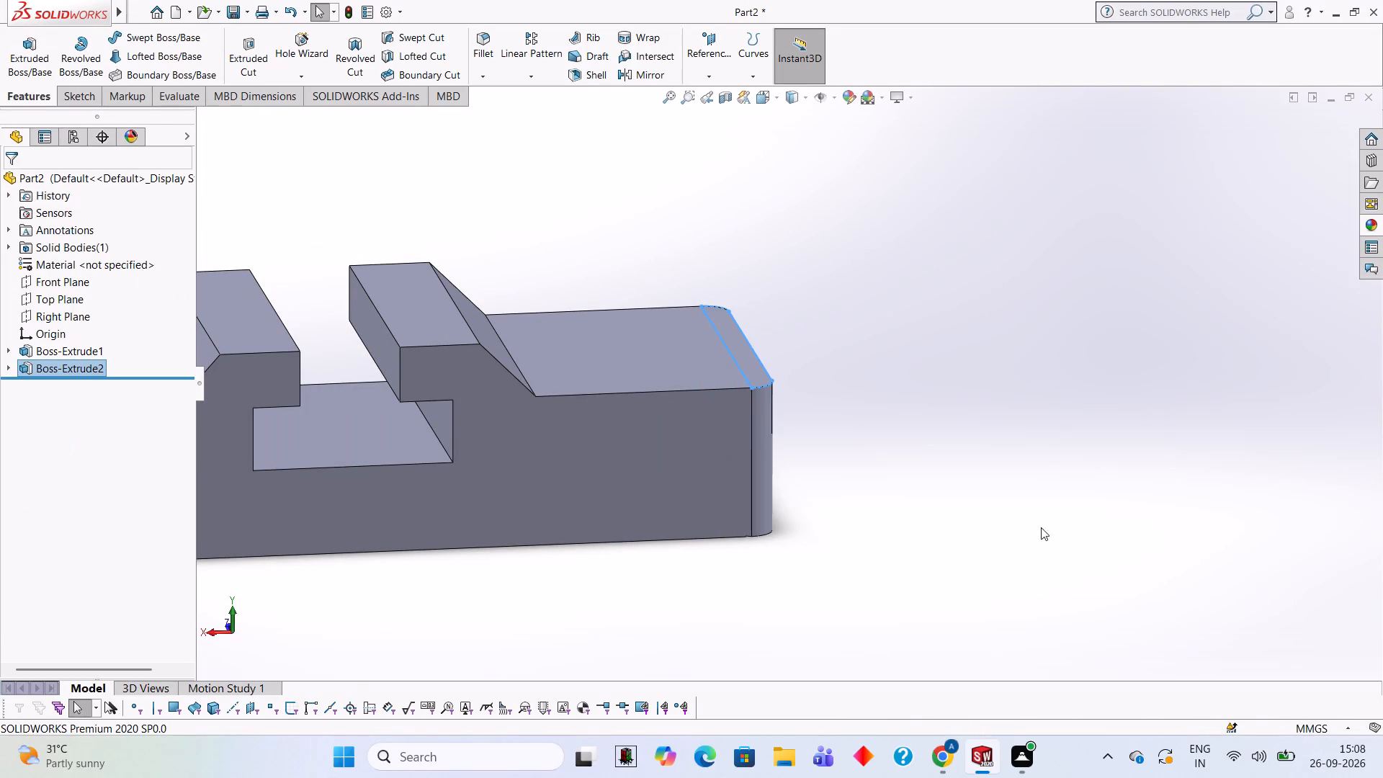
left_click(1050, 355)
Examine the underside of the body where the rounded strip joins it, close up along the bottom edge.
middle_click_drag(1050, 355, 980, 334)
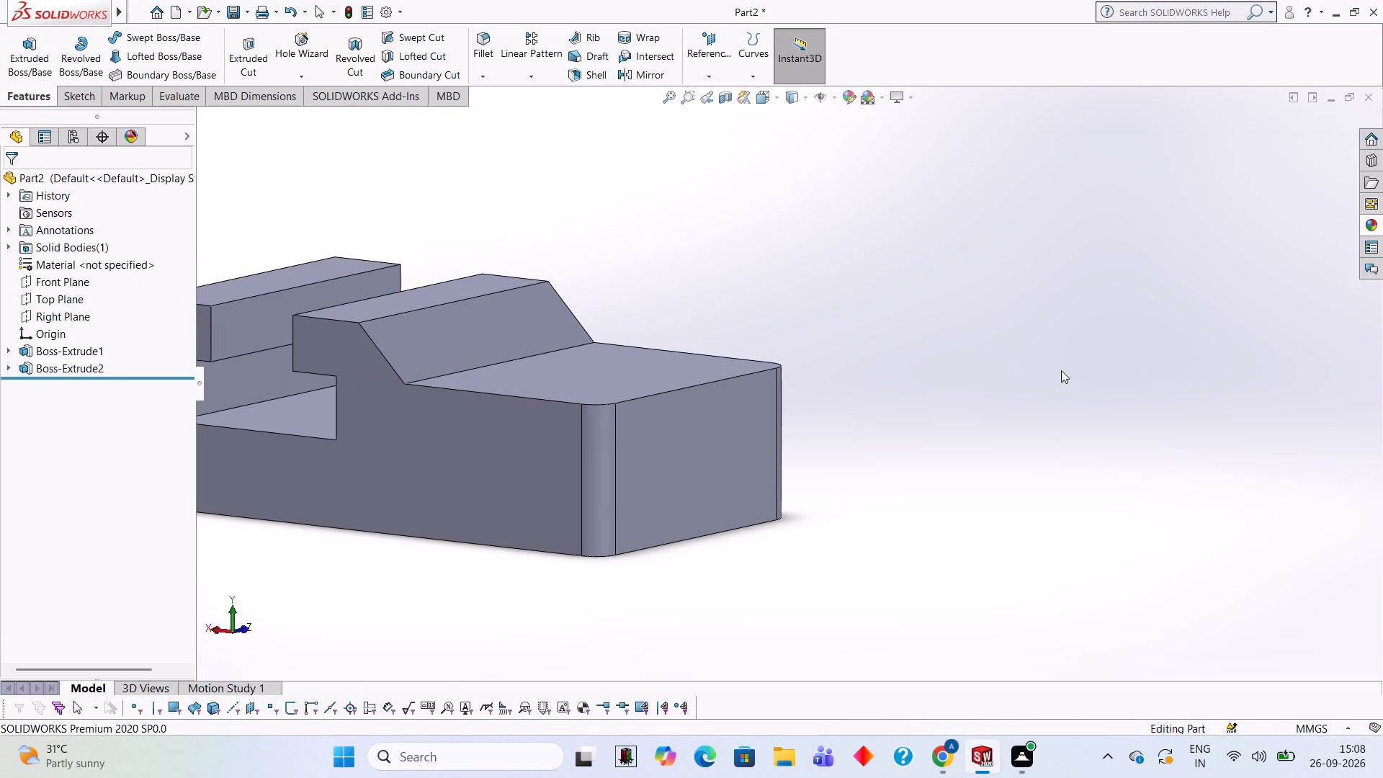
middle_click_drag(1061, 370, 863, 309)
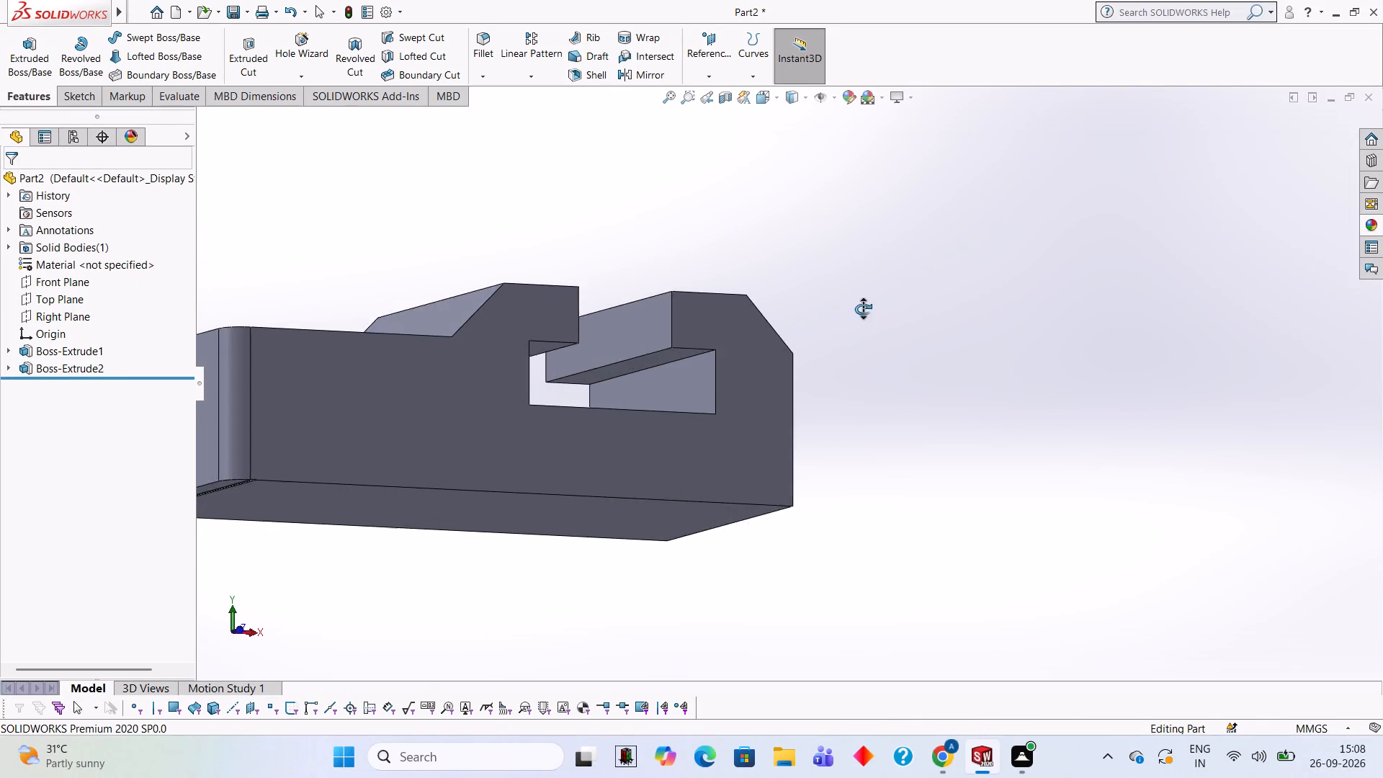
middle_click_drag(863, 309, 854, 305)
left_click(854, 305)
middle_click_drag(962, 473, 1021, 396)
scroll(962, 473, "down", 1)
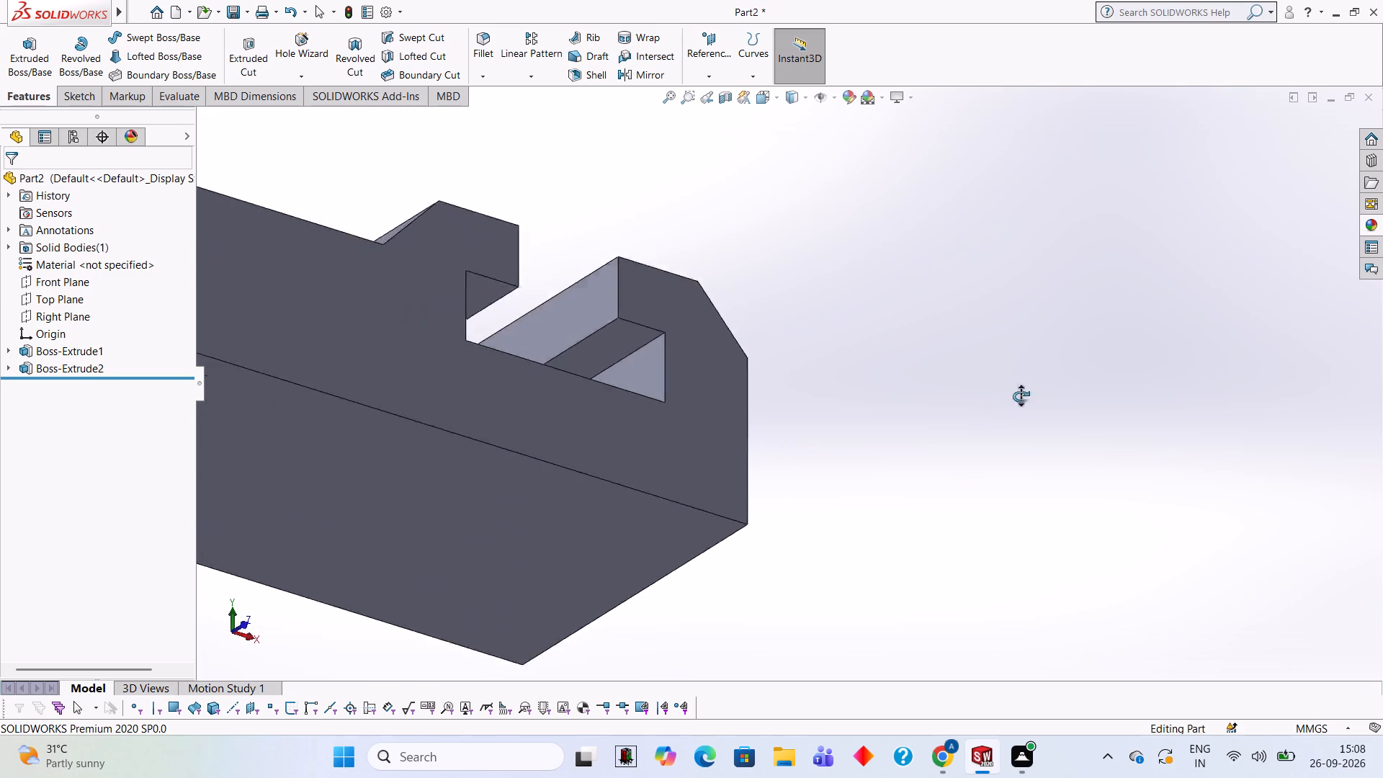
middle_click_drag(1021, 396, 1117, 349)
middle_click_drag(961, 323, 1008, 300)
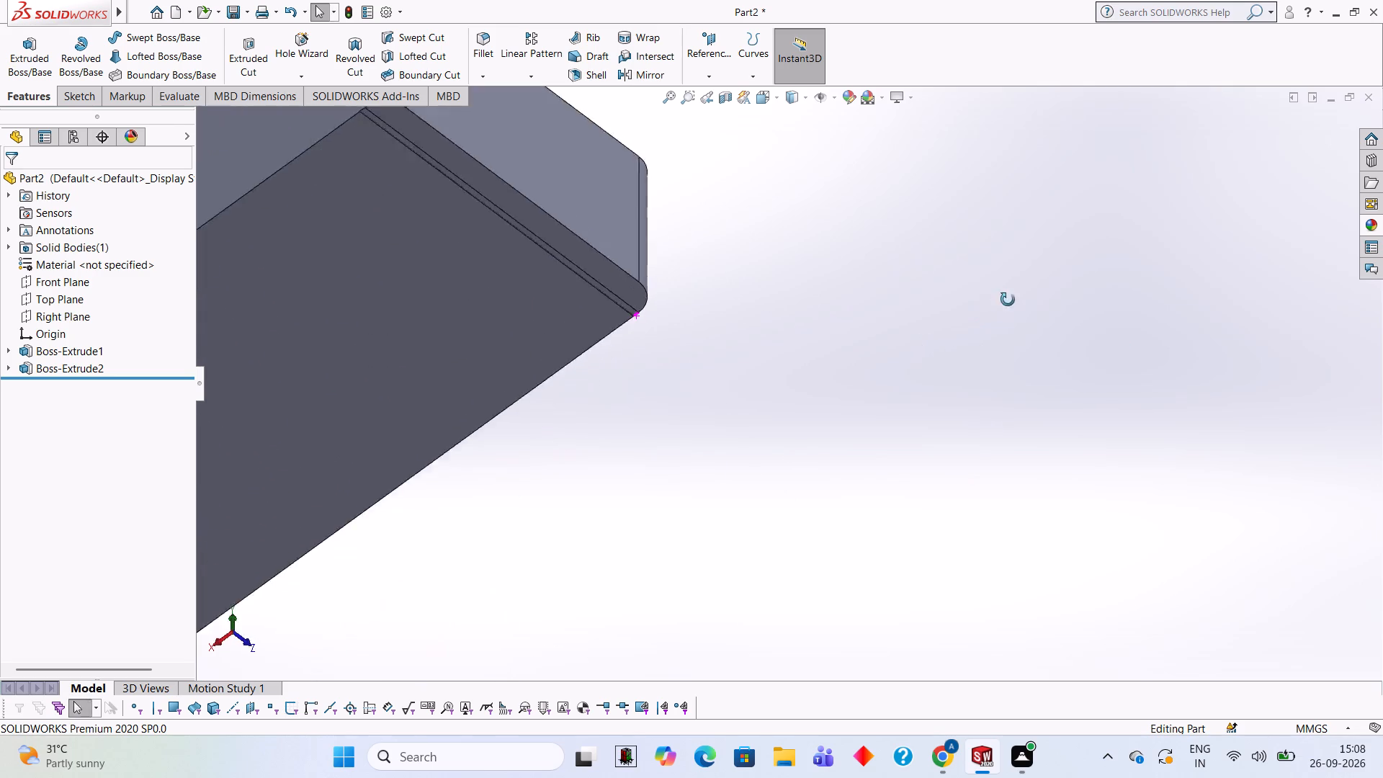
middle_click_drag(1008, 300, 1024, 334)
scroll(864, 341, "up", 2)
middle_click_drag(838, 314, 872, 330)
scroll(859, 327, "up", 1)
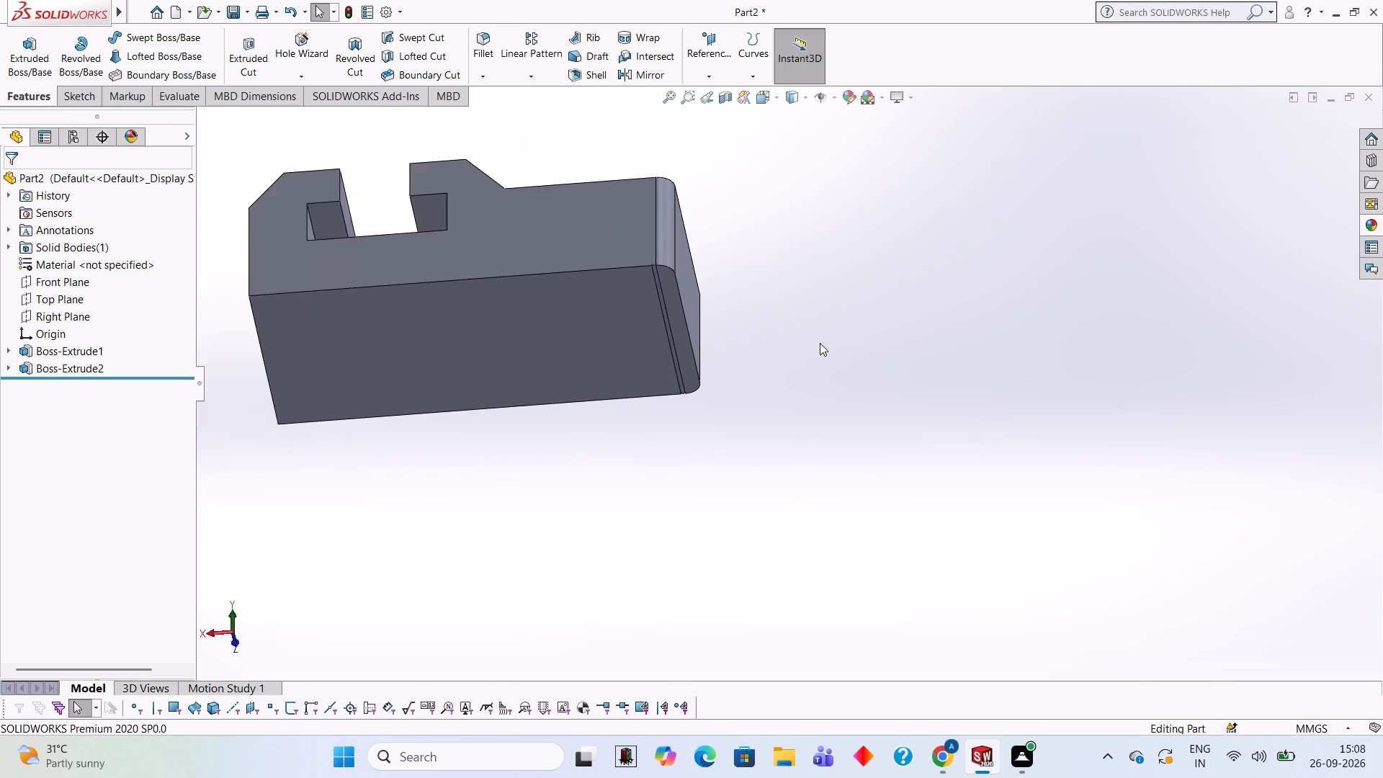
scroll(751, 365, "down", 3)
scroll(652, 309, "down", 6)
middle_click_drag(801, 245, 807, 345)
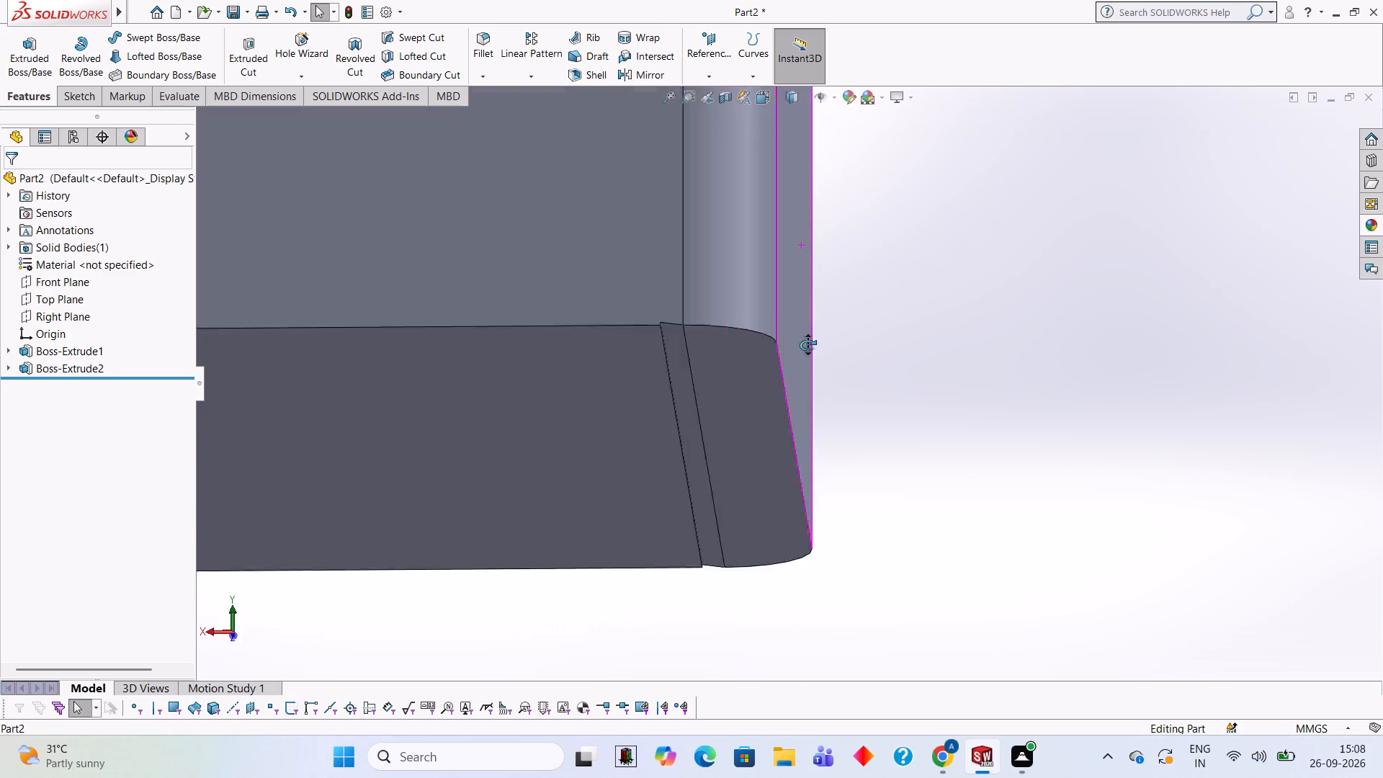
middle_click_drag(807, 345, 814, 350)
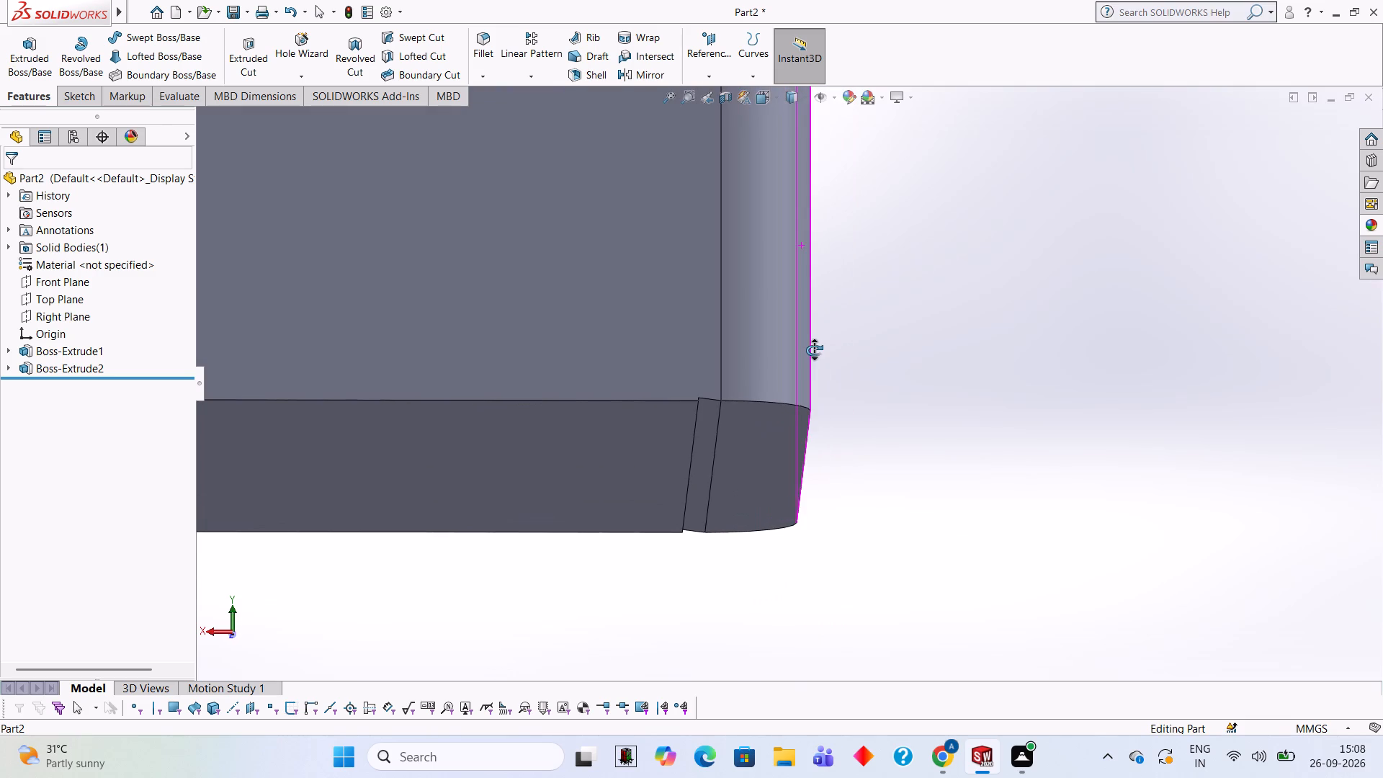
middle_click_drag(814, 350, 813, 373)
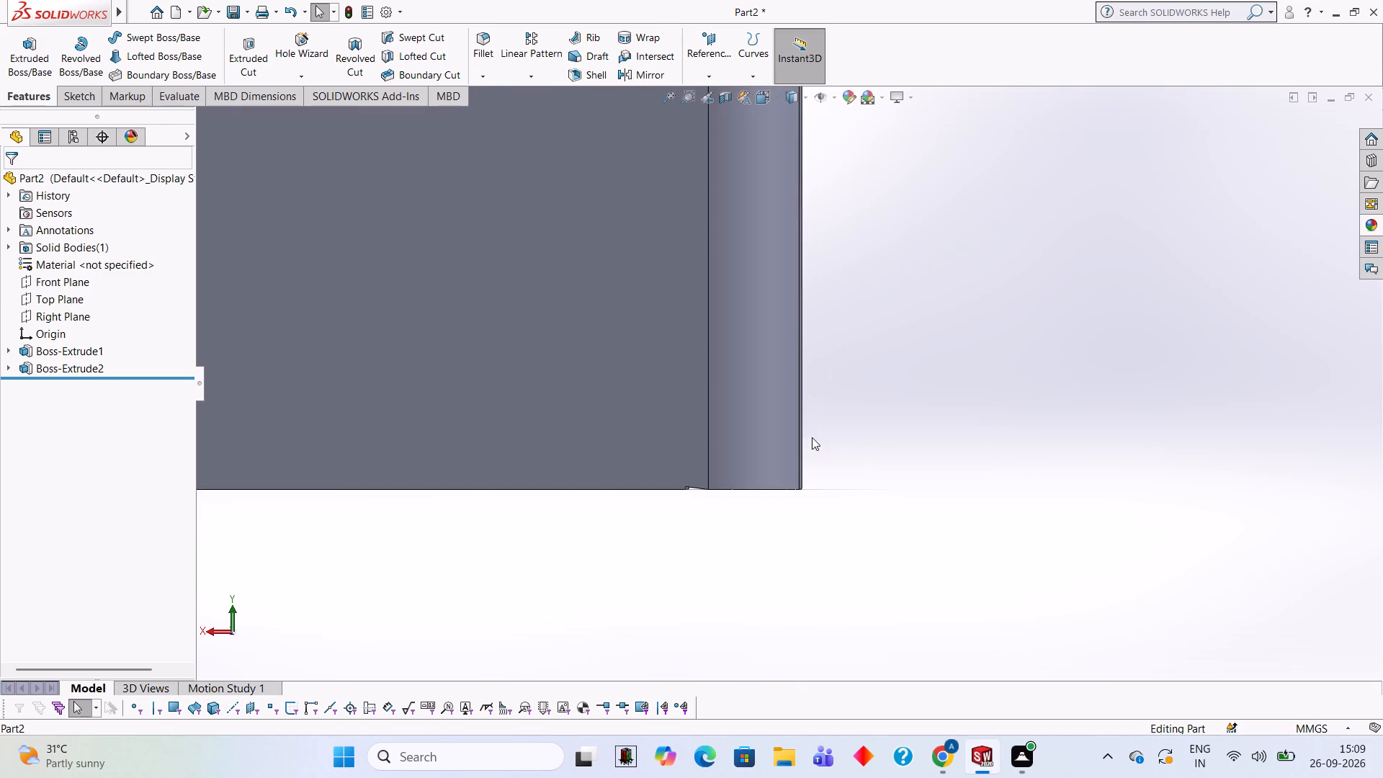
scroll(686, 435, "down", 5)
scroll(686, 435, "up", 1)
scroll(733, 510, "down", 3)
scroll(751, 412, "down", 4)
scroll(751, 412, "up", 1)
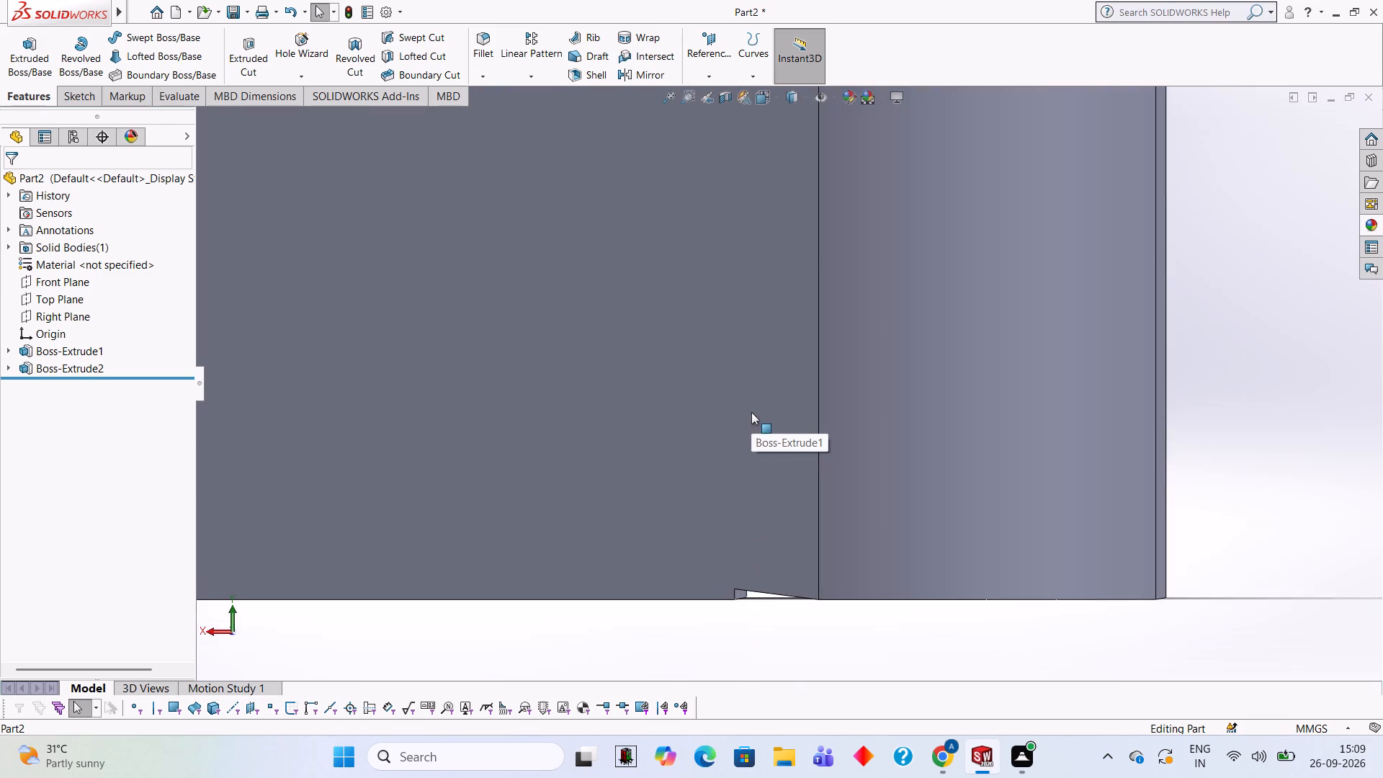
scroll(755, 482, "down", 3)
middle_click_drag(768, 517, 774, 505)
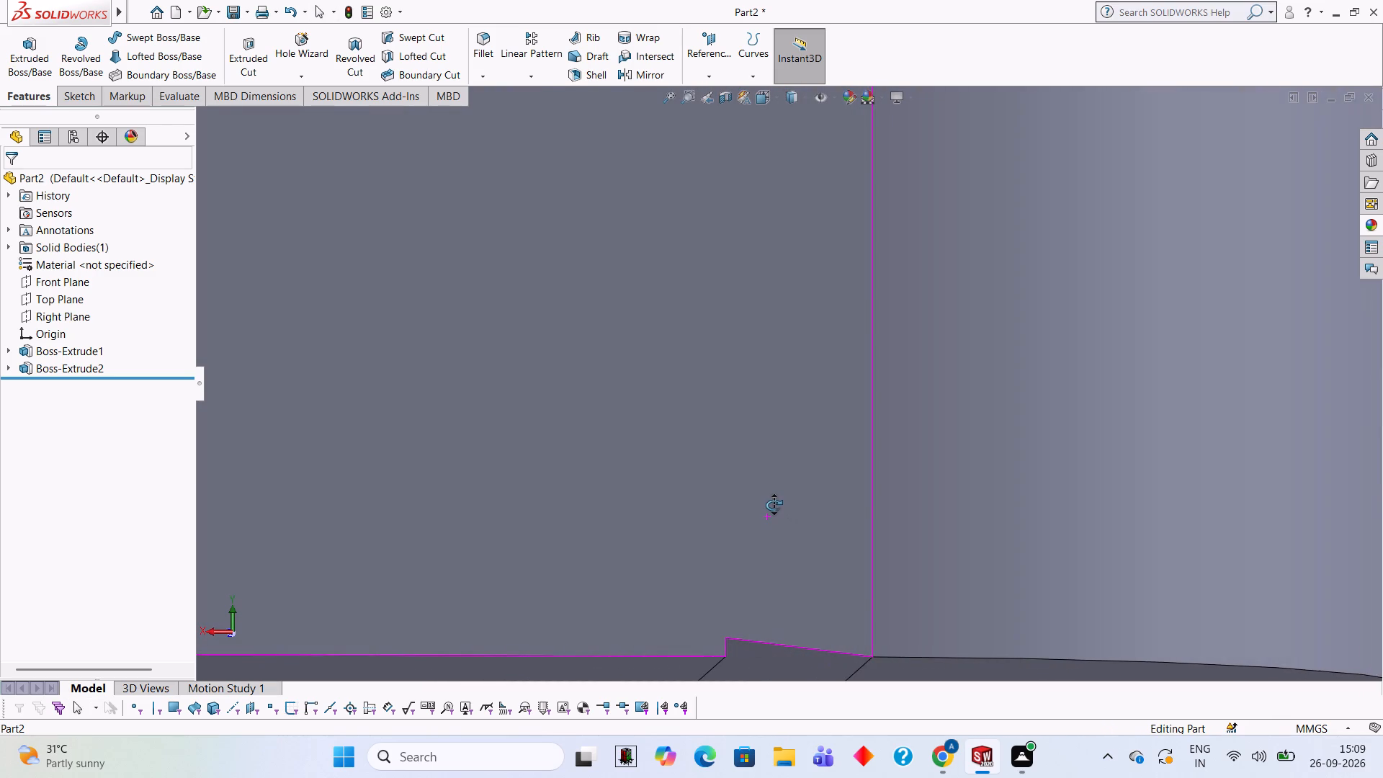
middle_click_drag(774, 505, 770, 527)
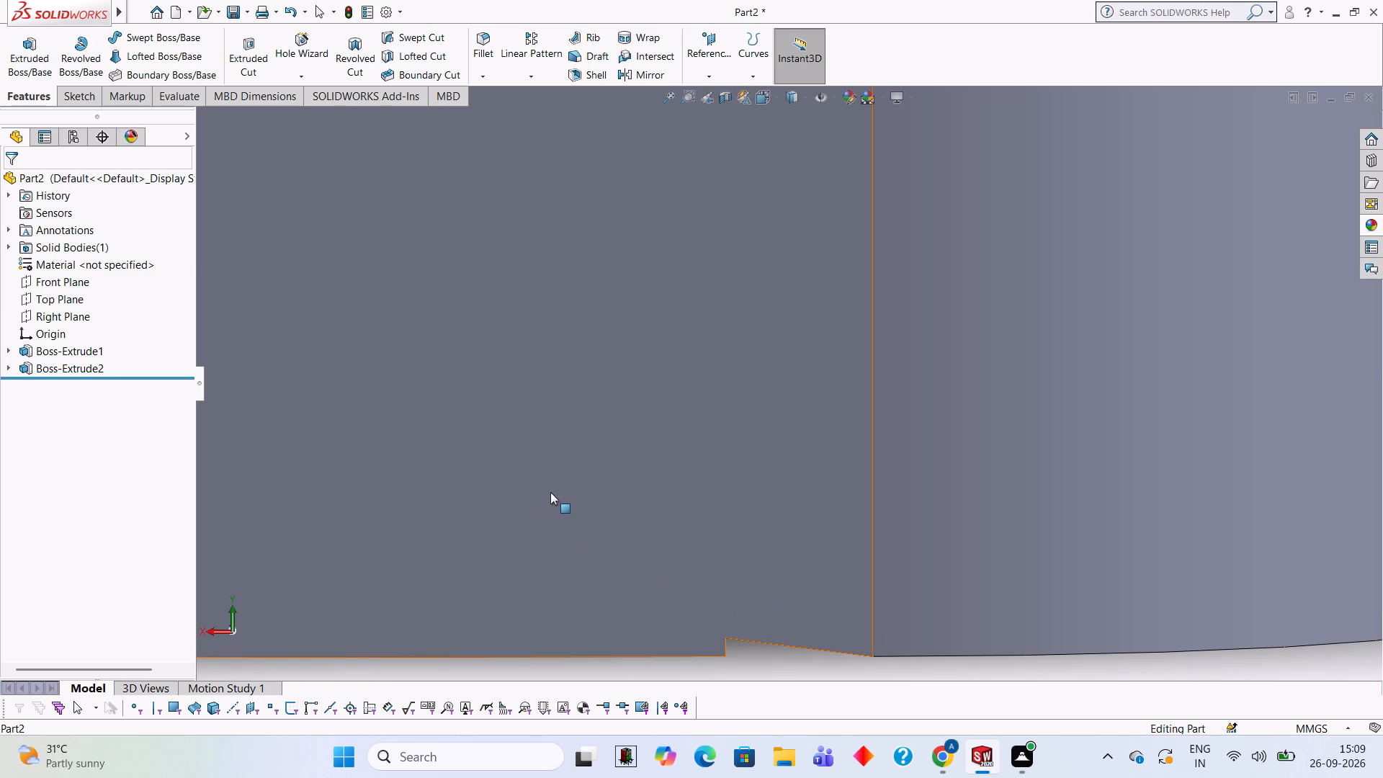
Sketch a closed triangle over the small bottom-edge notch on the slotted profile face, with legs about 0.19 mm vertical and 1.5 mm horizontal.
left_click(667, 382)
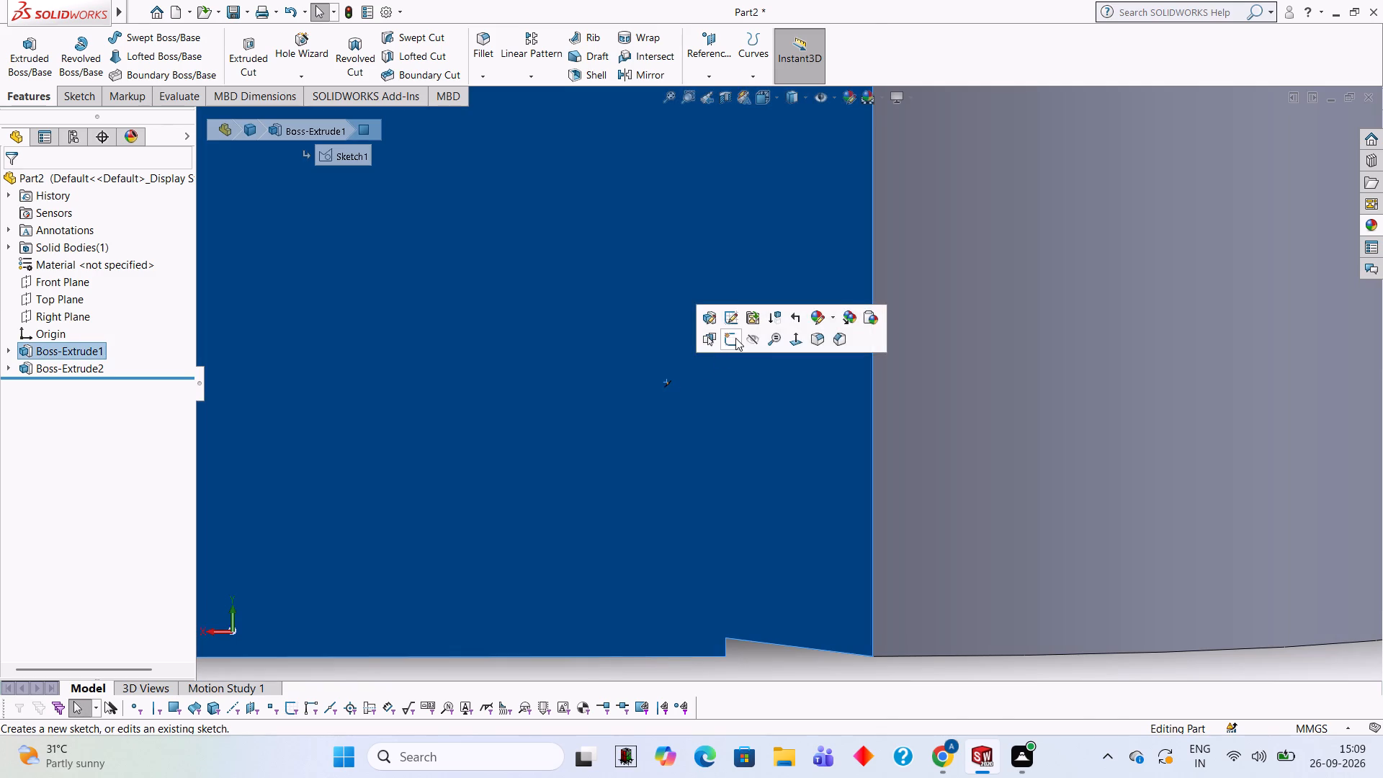
left_click(735, 338)
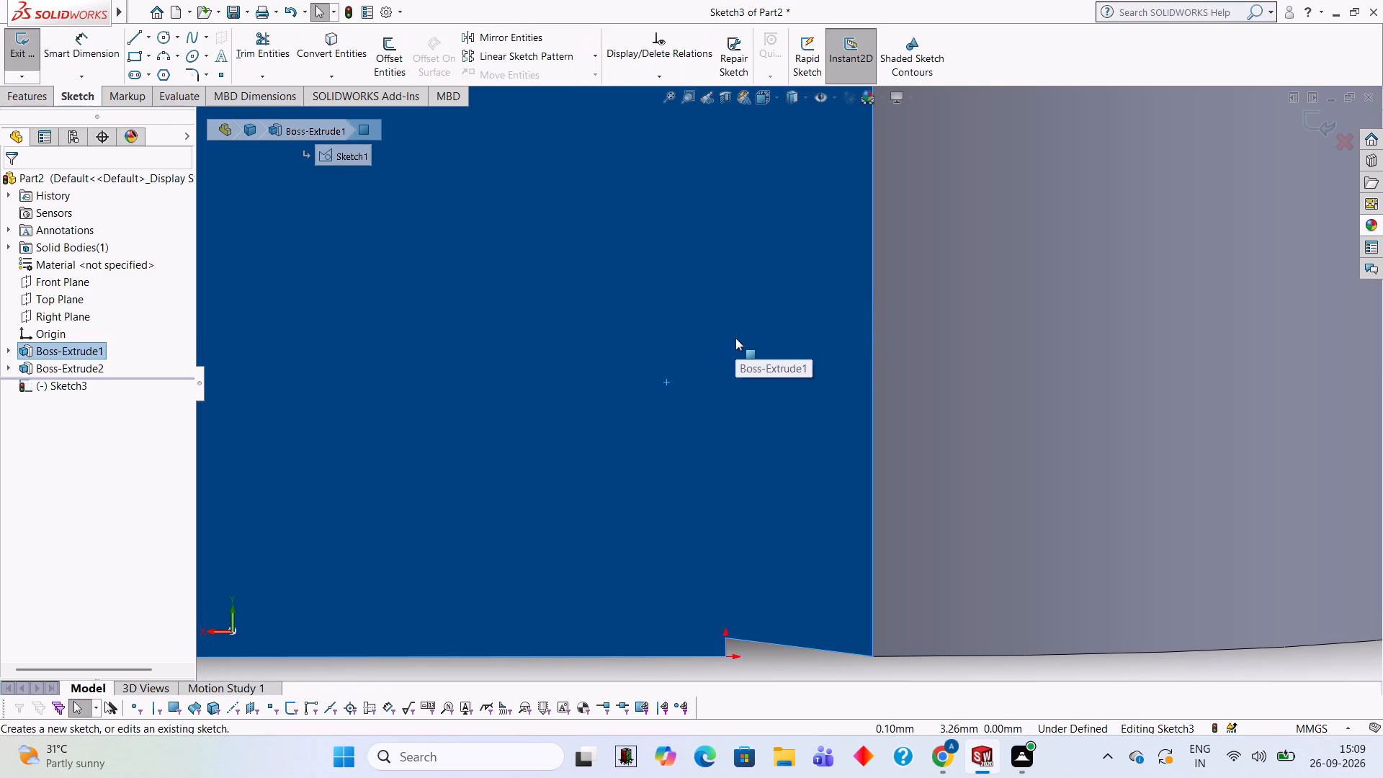
key("ctrl+8")
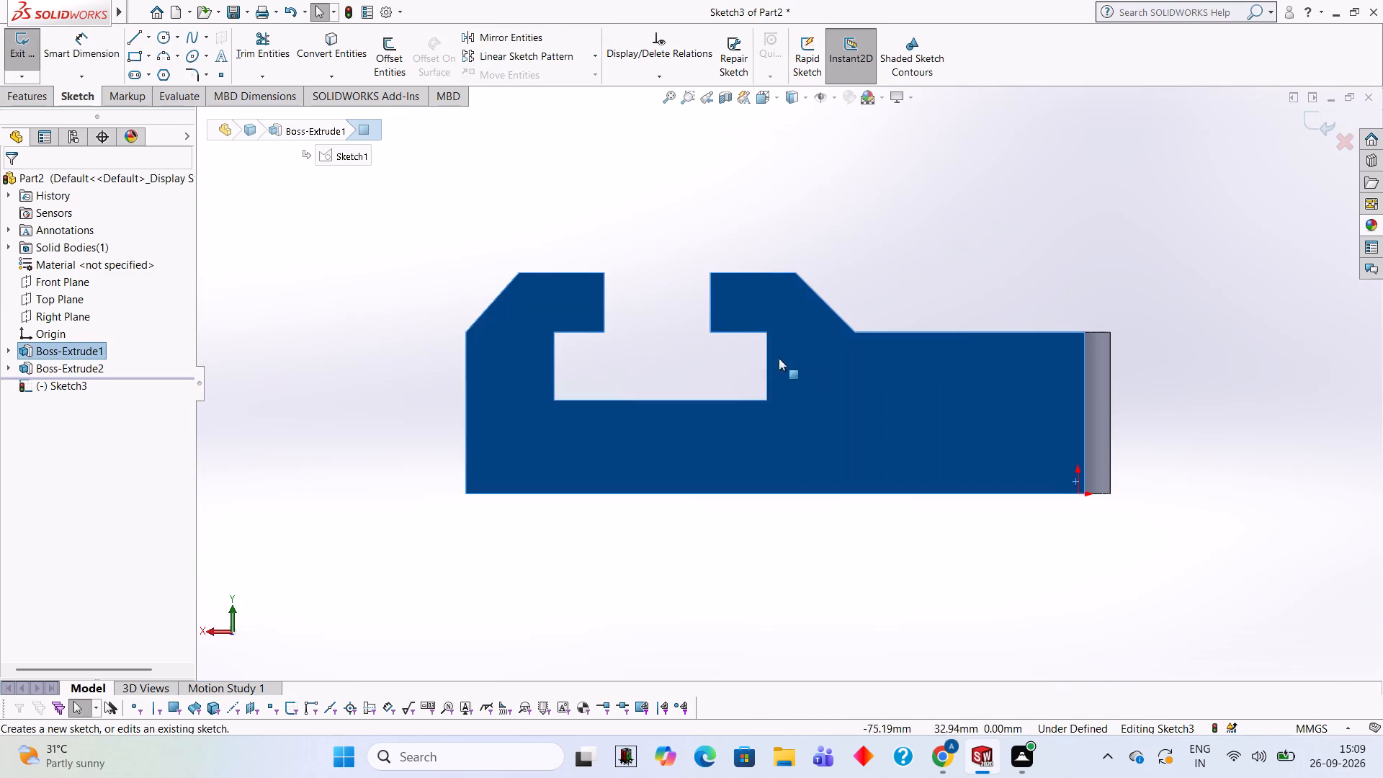
scroll(1034, 408, "down", 12)
scroll(707, 430, "down", 5)
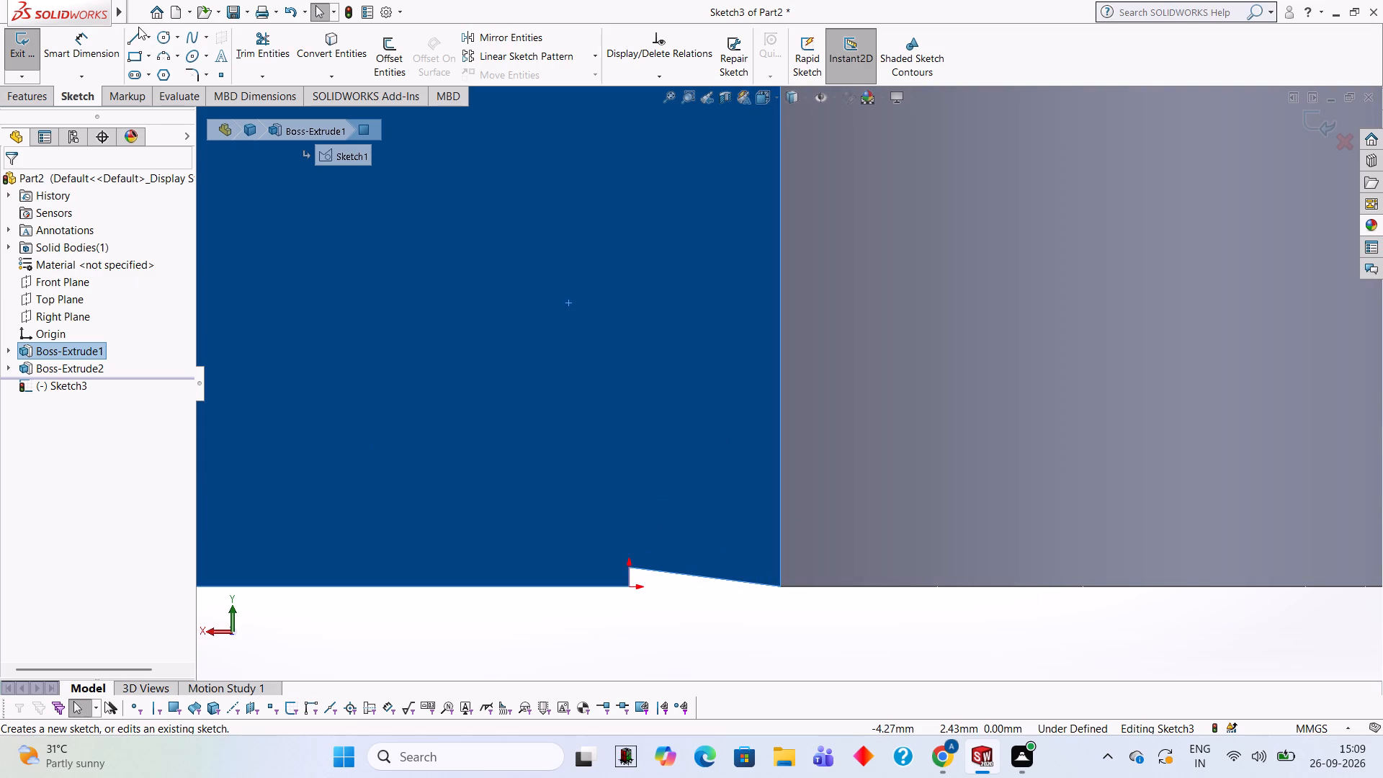
left_click(135, 30)
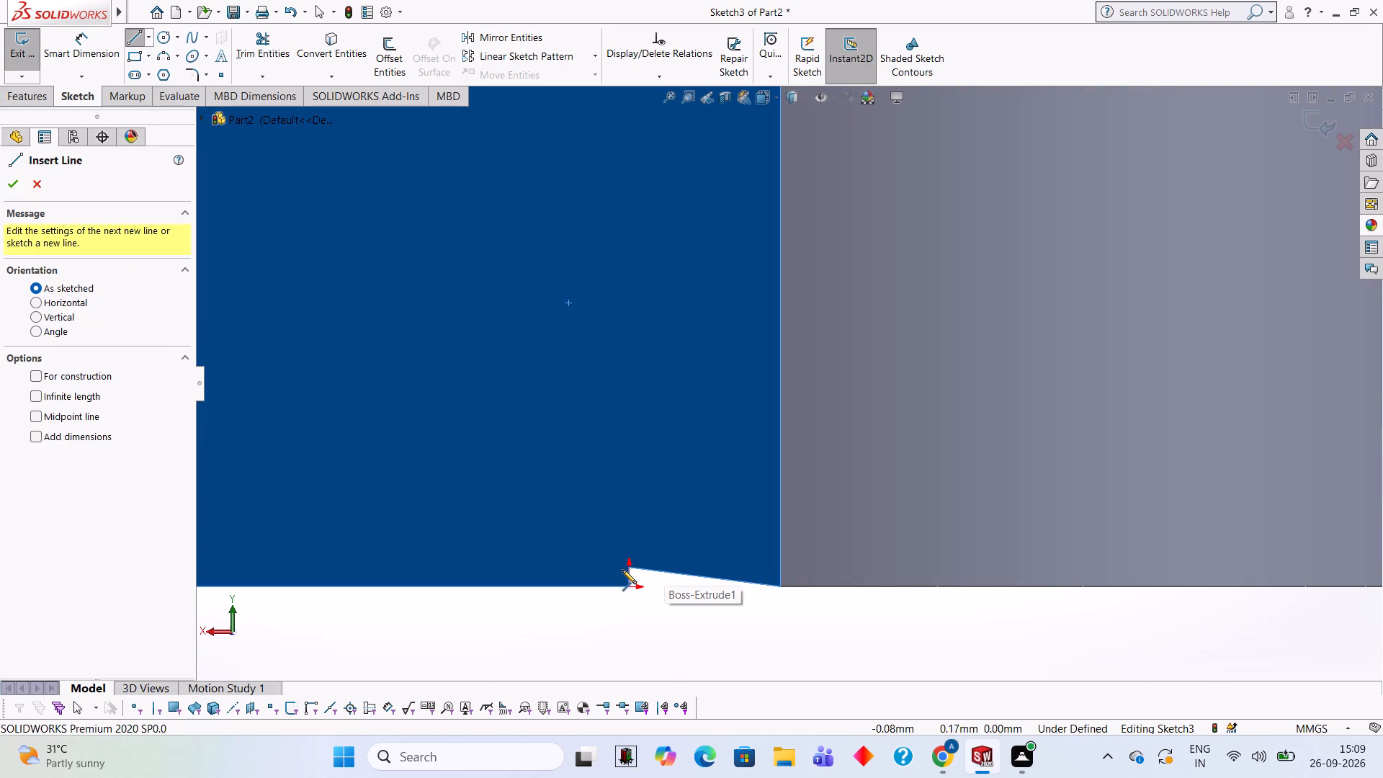
scroll(630, 568, "down", 5)
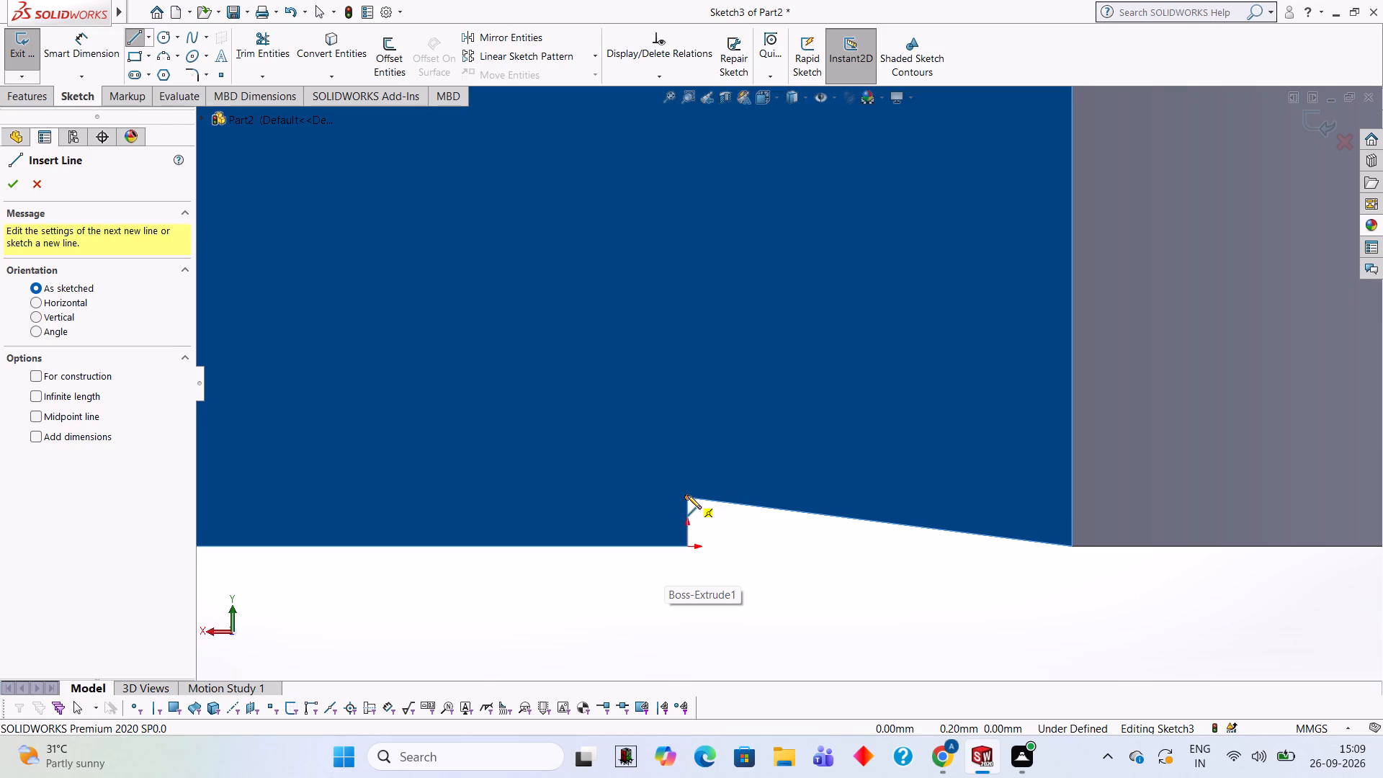
left_click(687, 495)
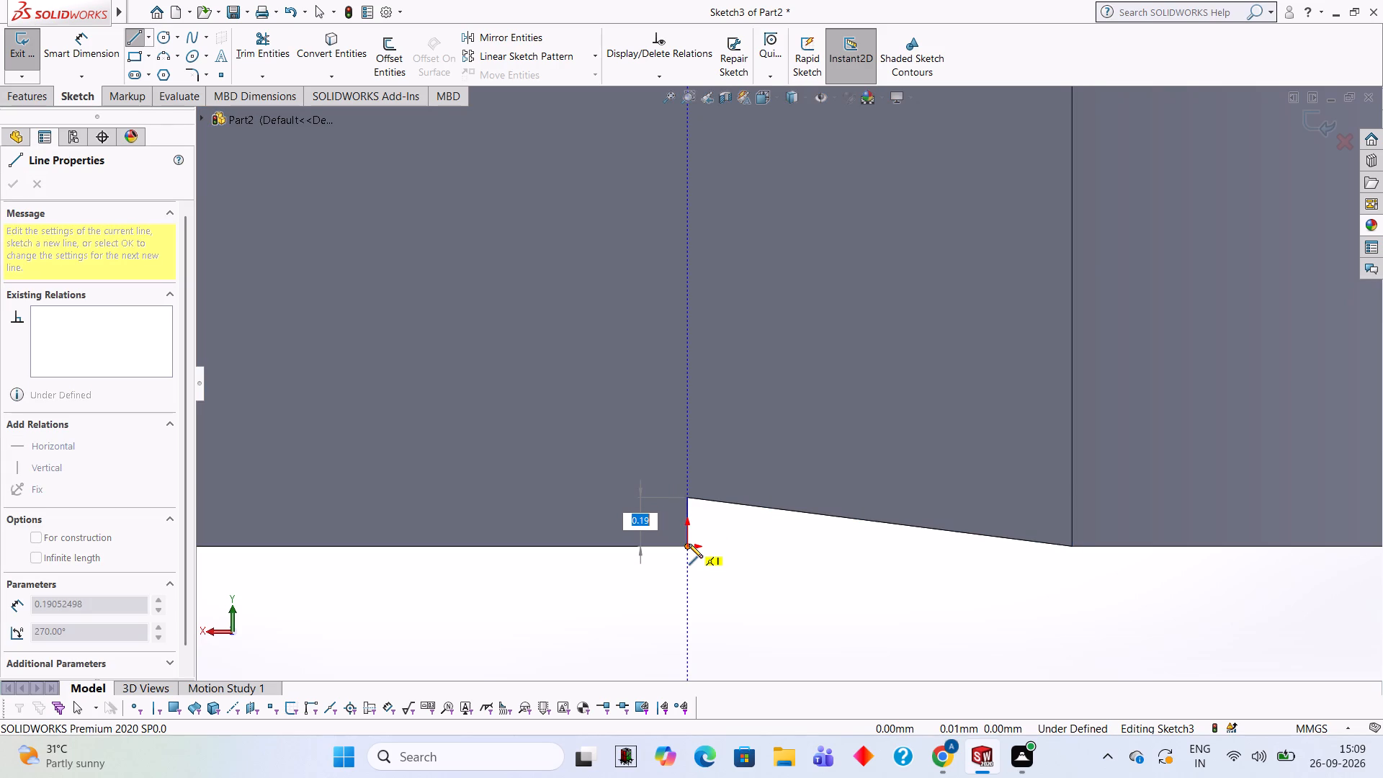
left_click(687, 545)
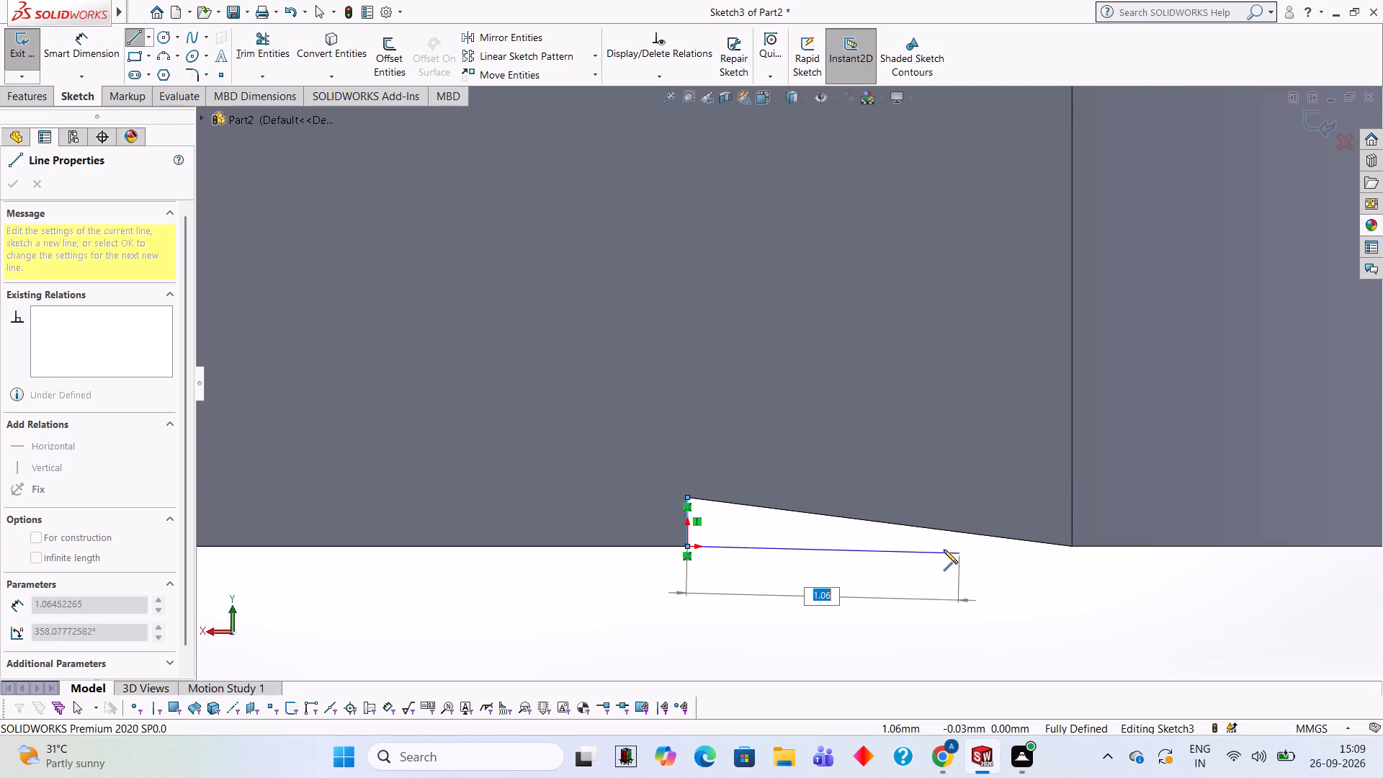
left_click(1073, 547)
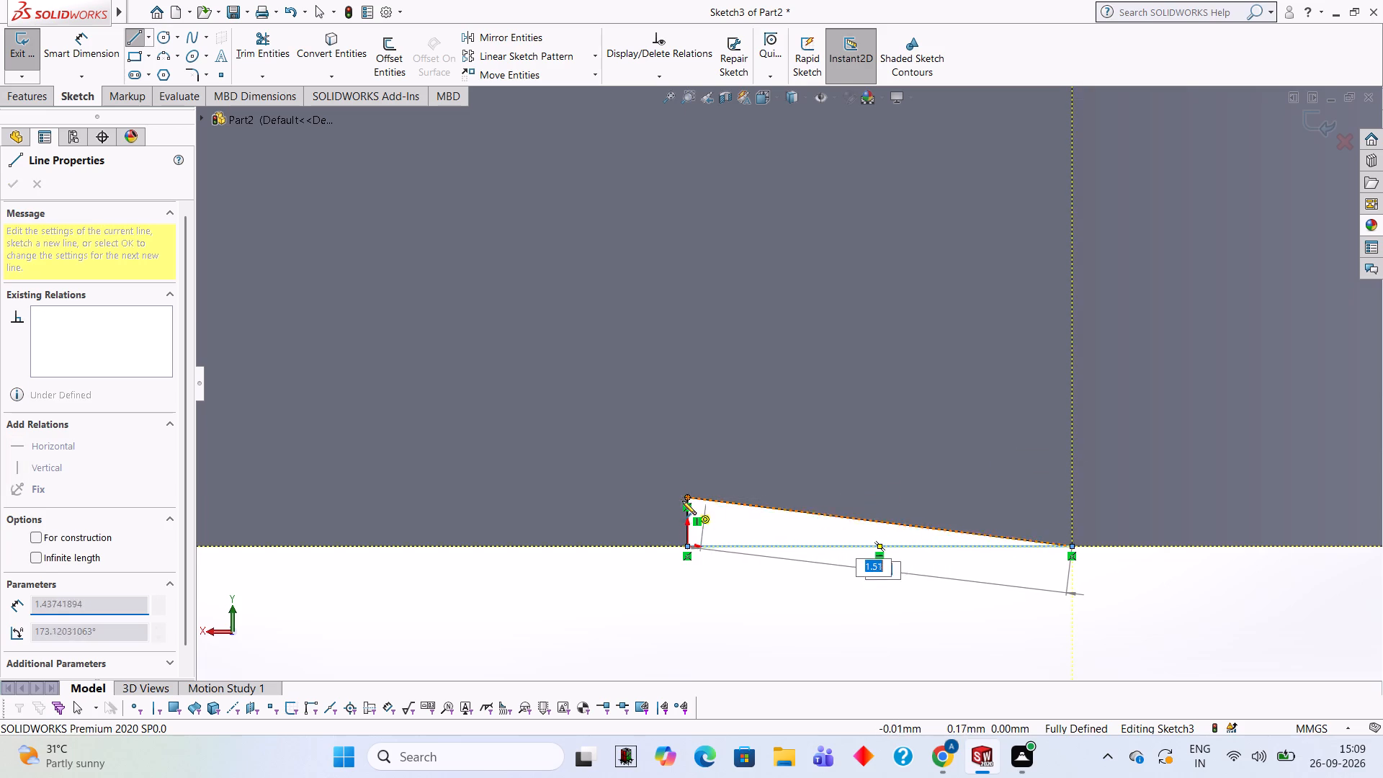
left_click(689, 498)
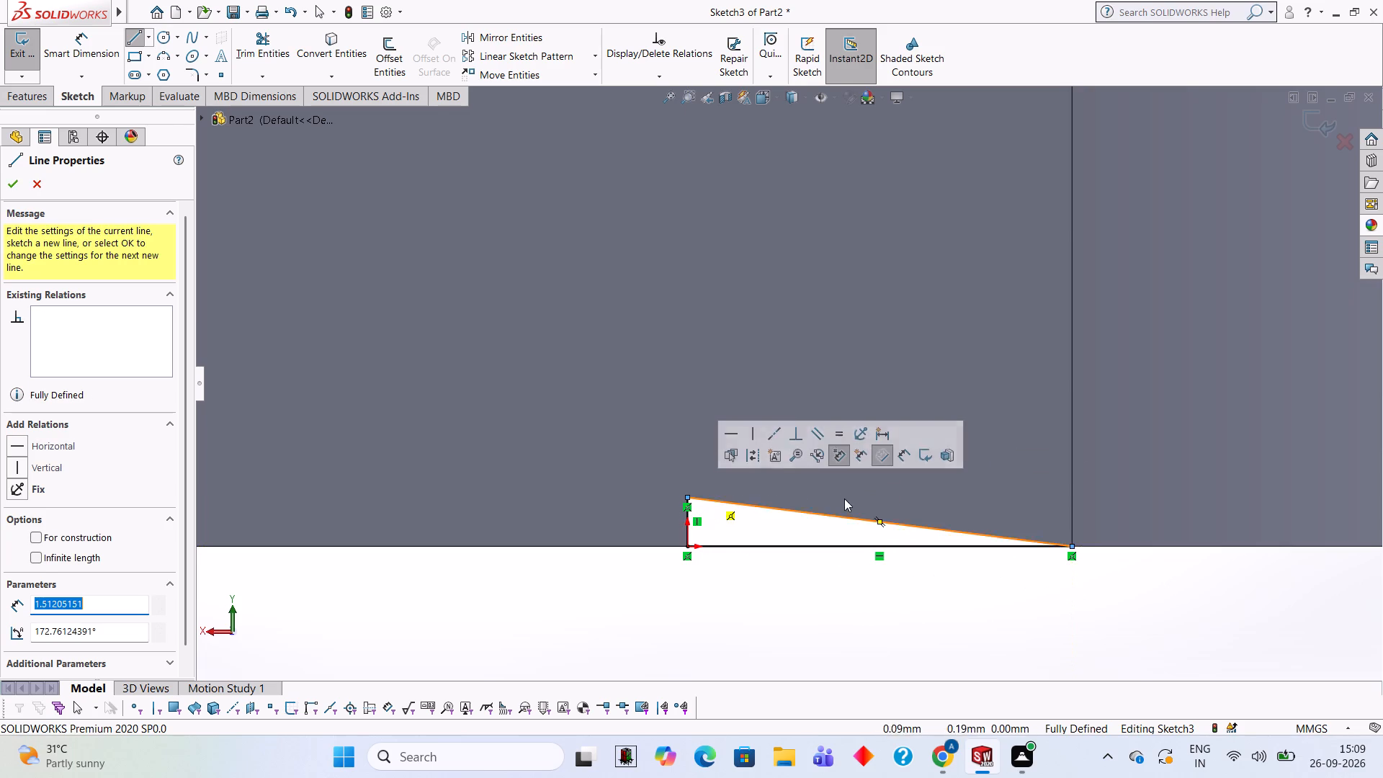
Boss-extrude the notch triangle 80 mm in the reversed direction, along the body's bottom edge, merged with the body.
scroll(1060, 402, "up", 1)
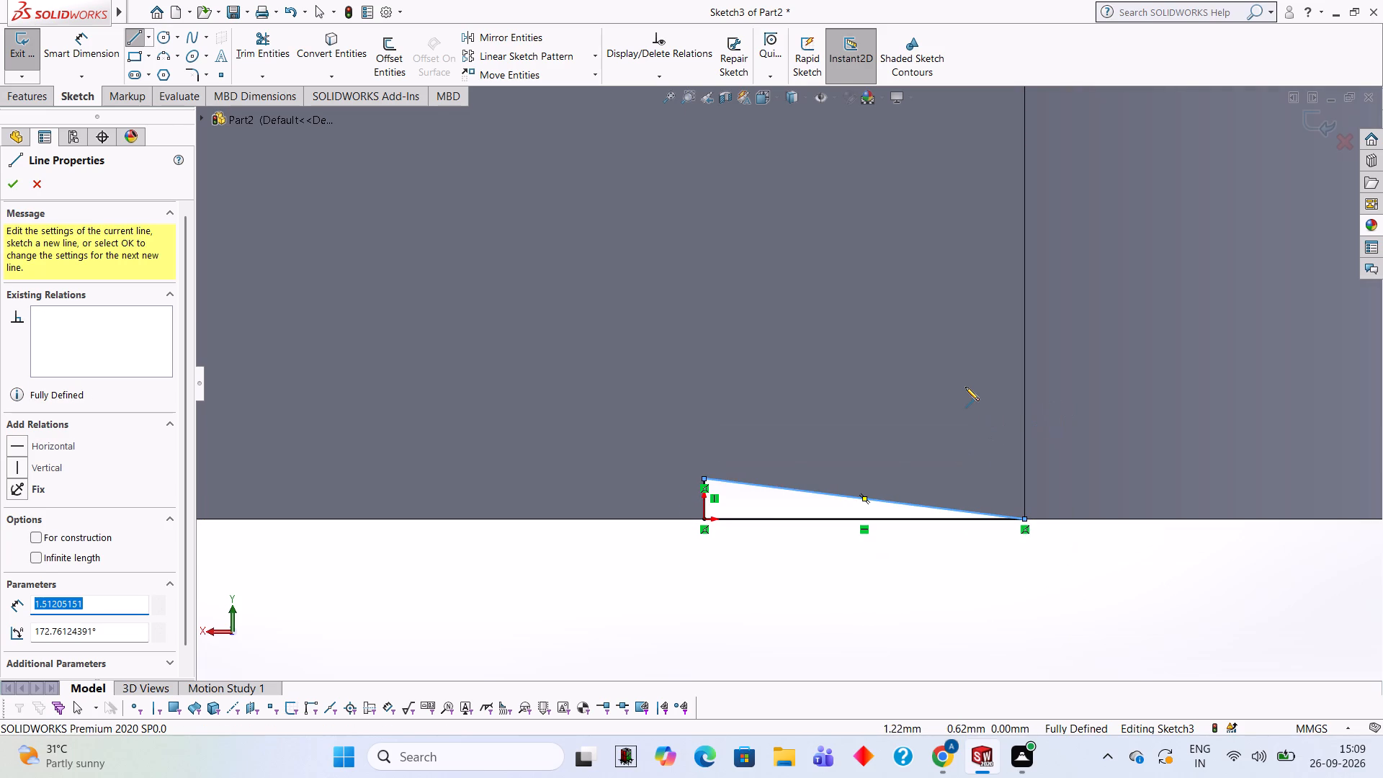
scroll(965, 387, "up", 2)
scroll(800, 372, "up", 3)
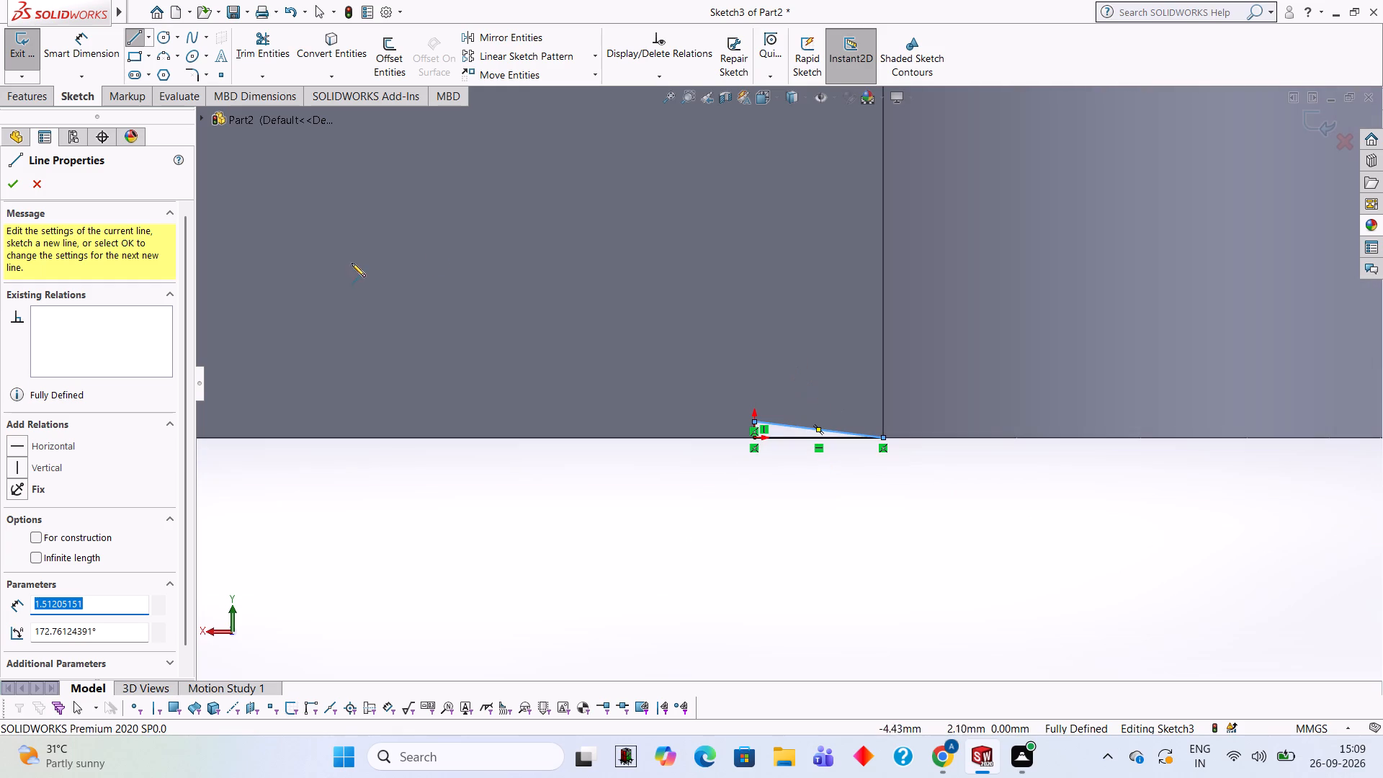
left_click(36, 92)
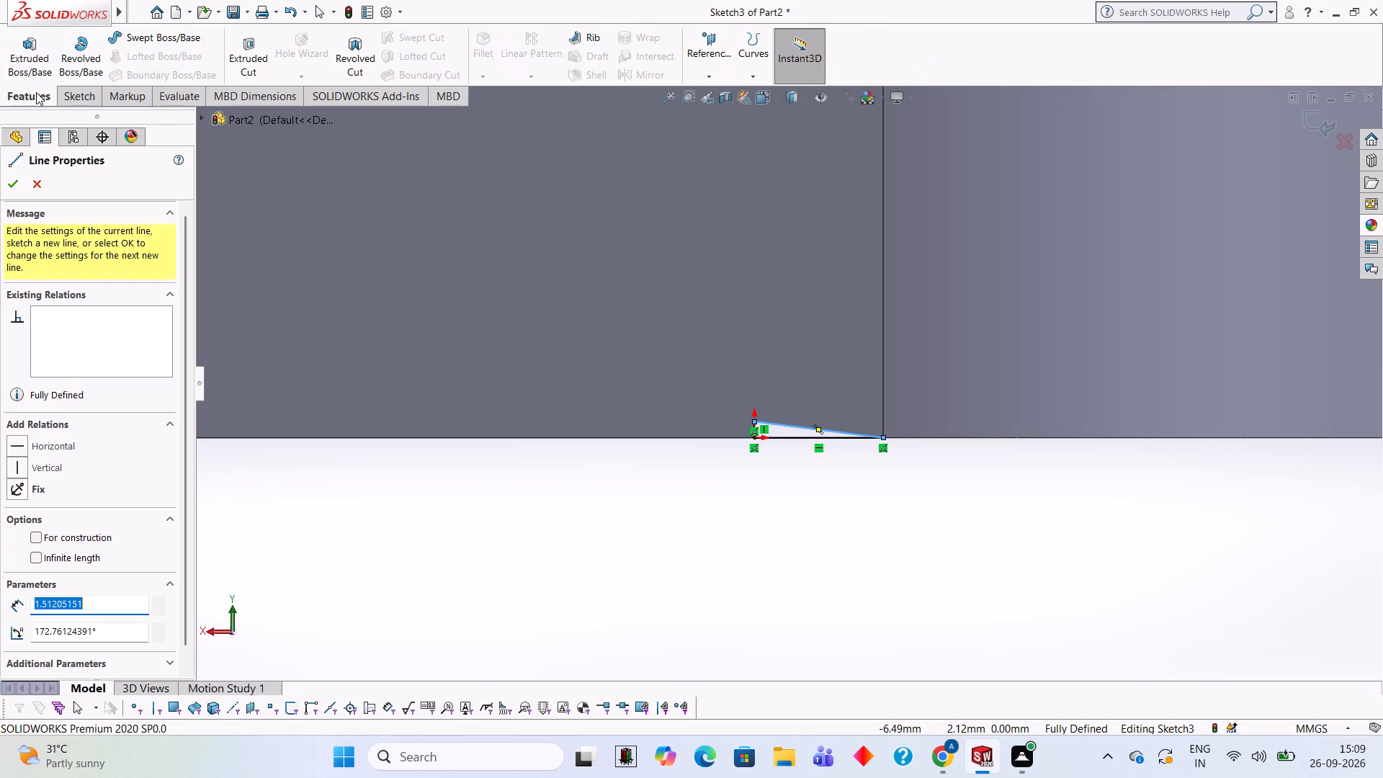
left_click(35, 71)
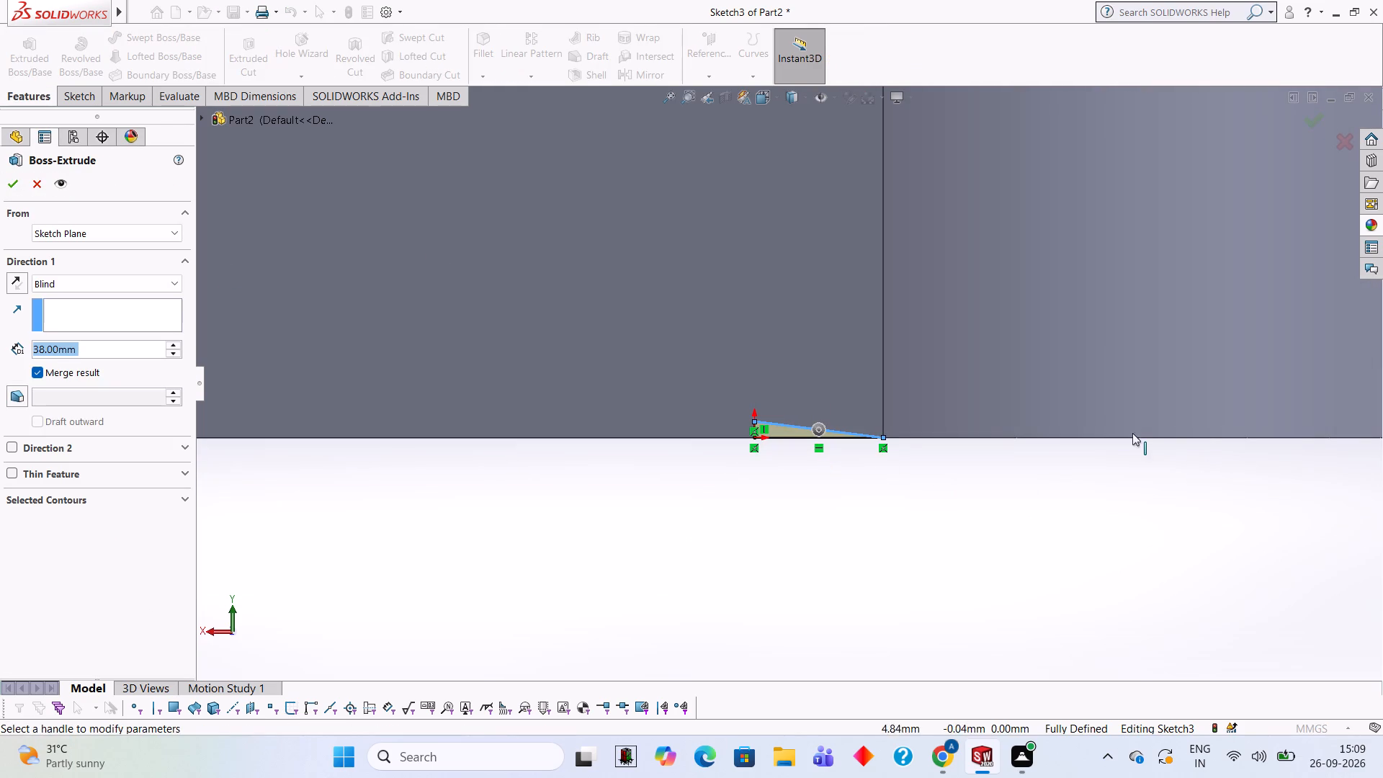
middle_click_drag(1088, 424, 1015, 369)
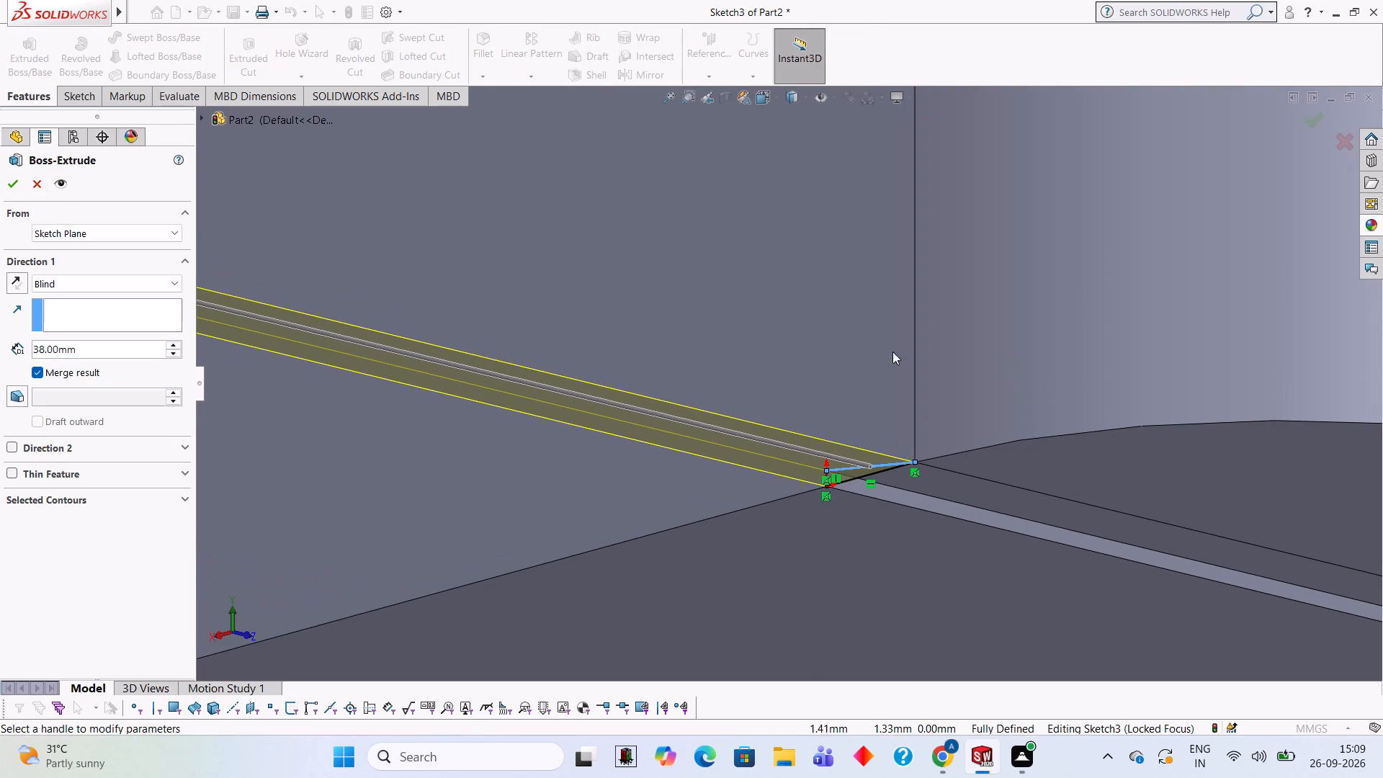
left_click(11, 279)
middle_click_drag(782, 367, 762, 357)
scroll(764, 357, "up", 4)
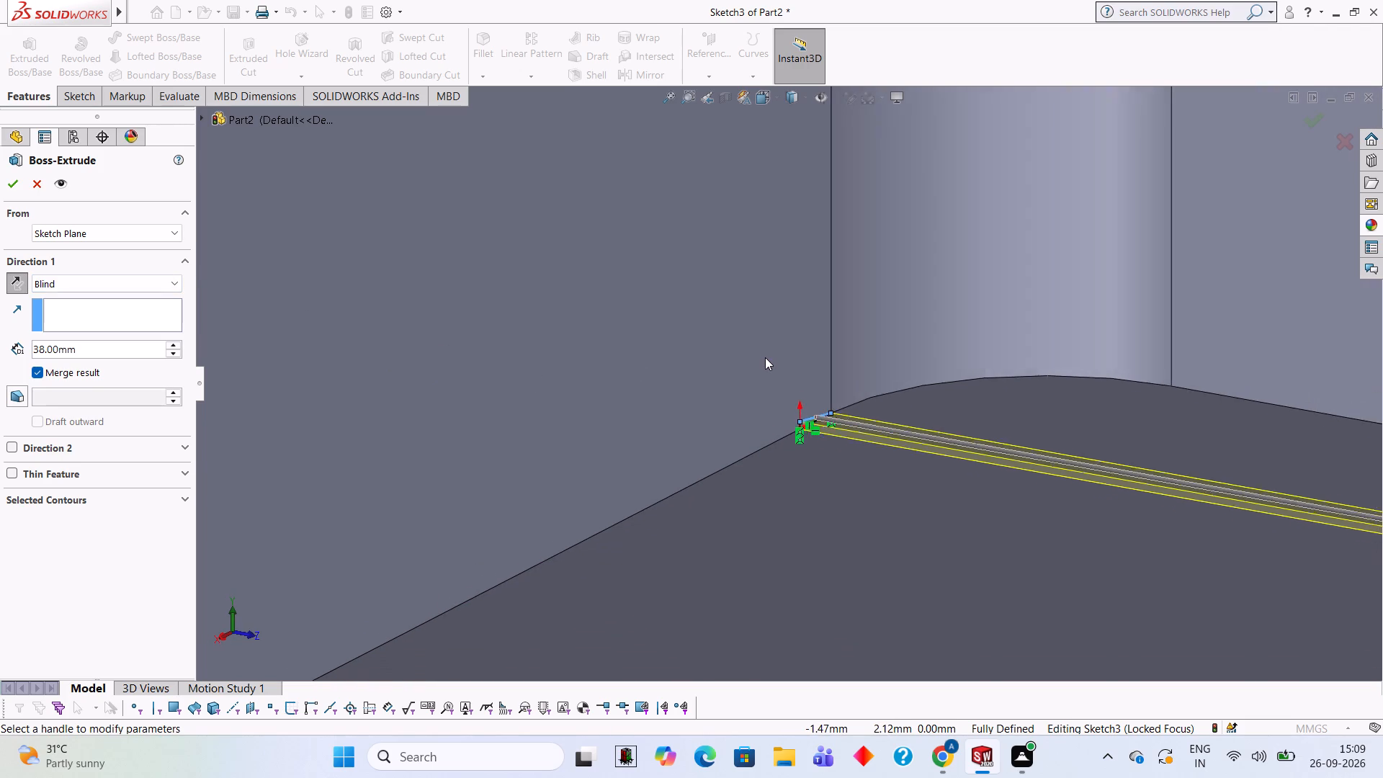
scroll(765, 357, "up", 6)
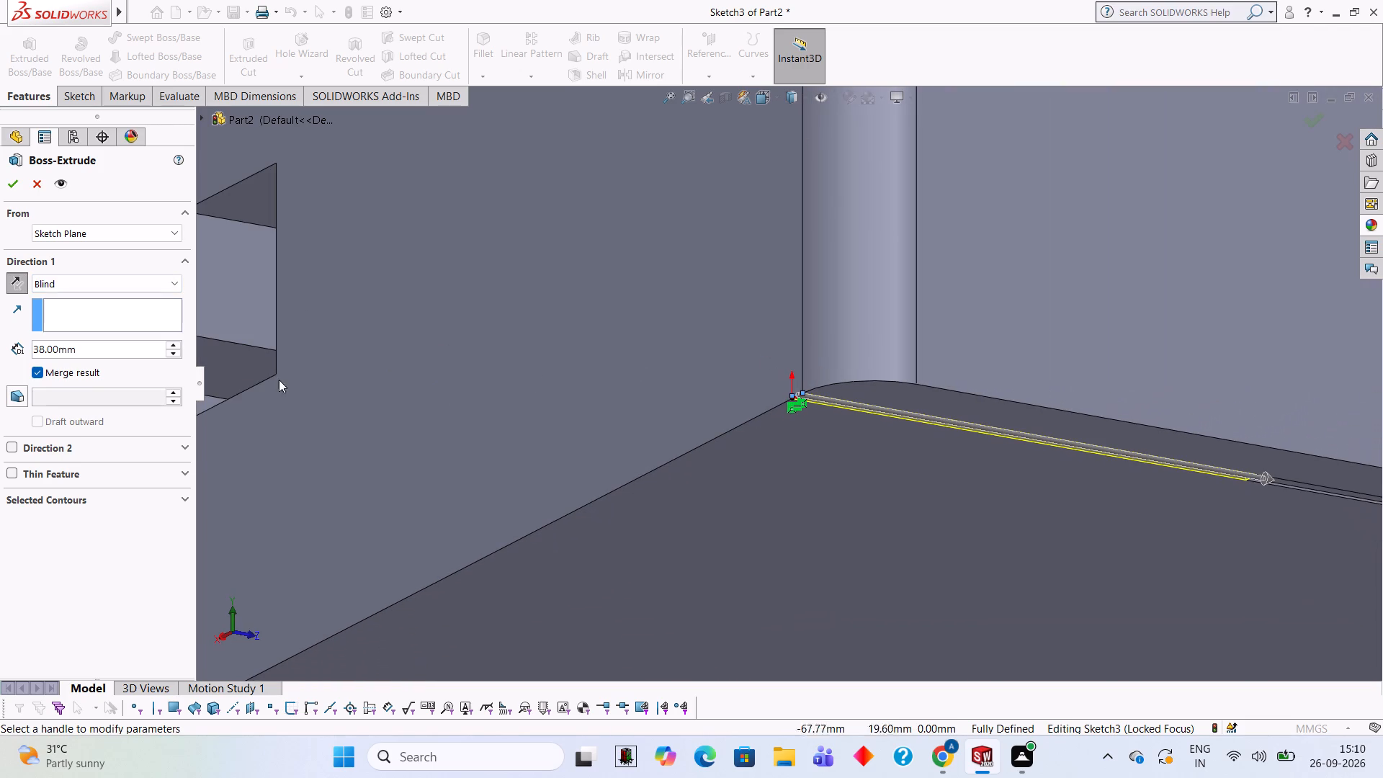
left_click(119, 345)
key("BackSpace")
key("BackSpace")
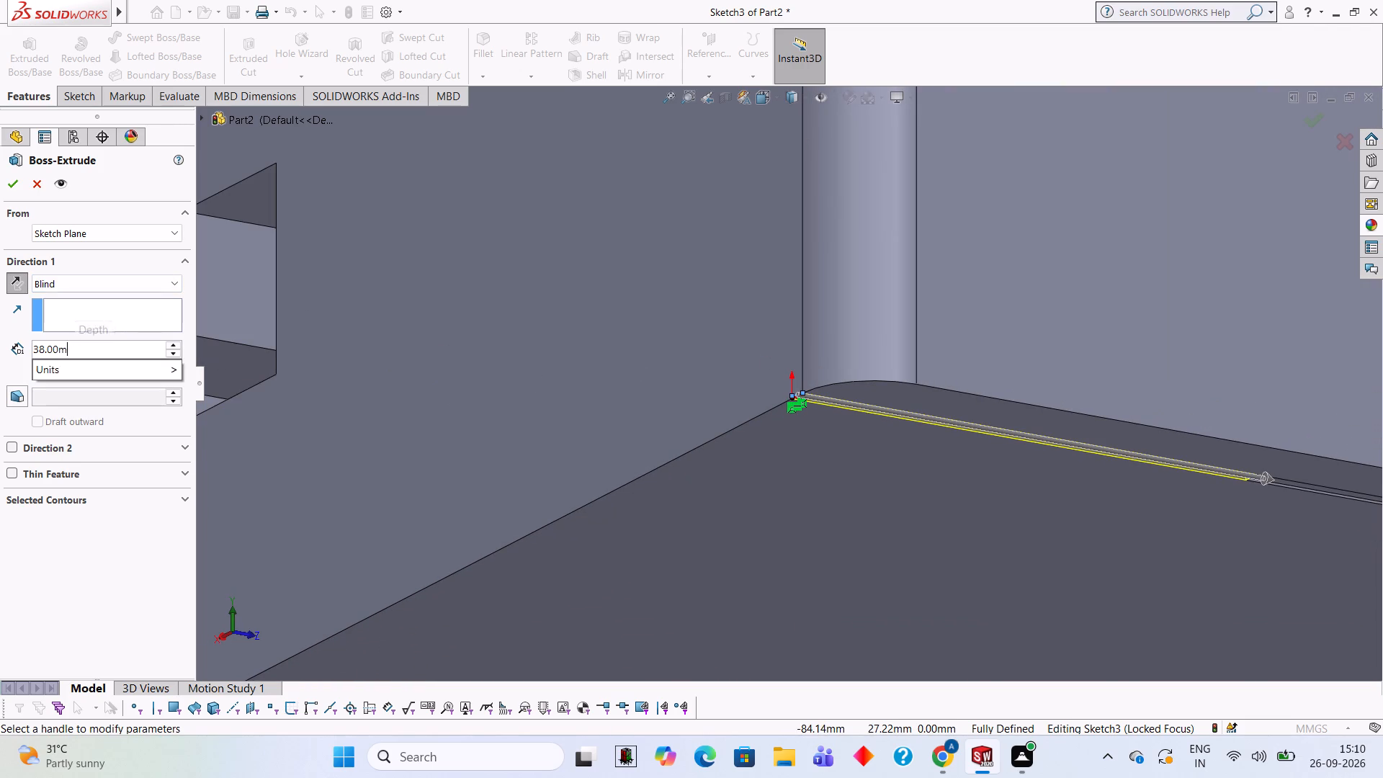
key("BackSpace")
key("BackSpace")
key("BackSpace")
key("BackSpace")
key("BackSpace")
type("80")
key("Return")
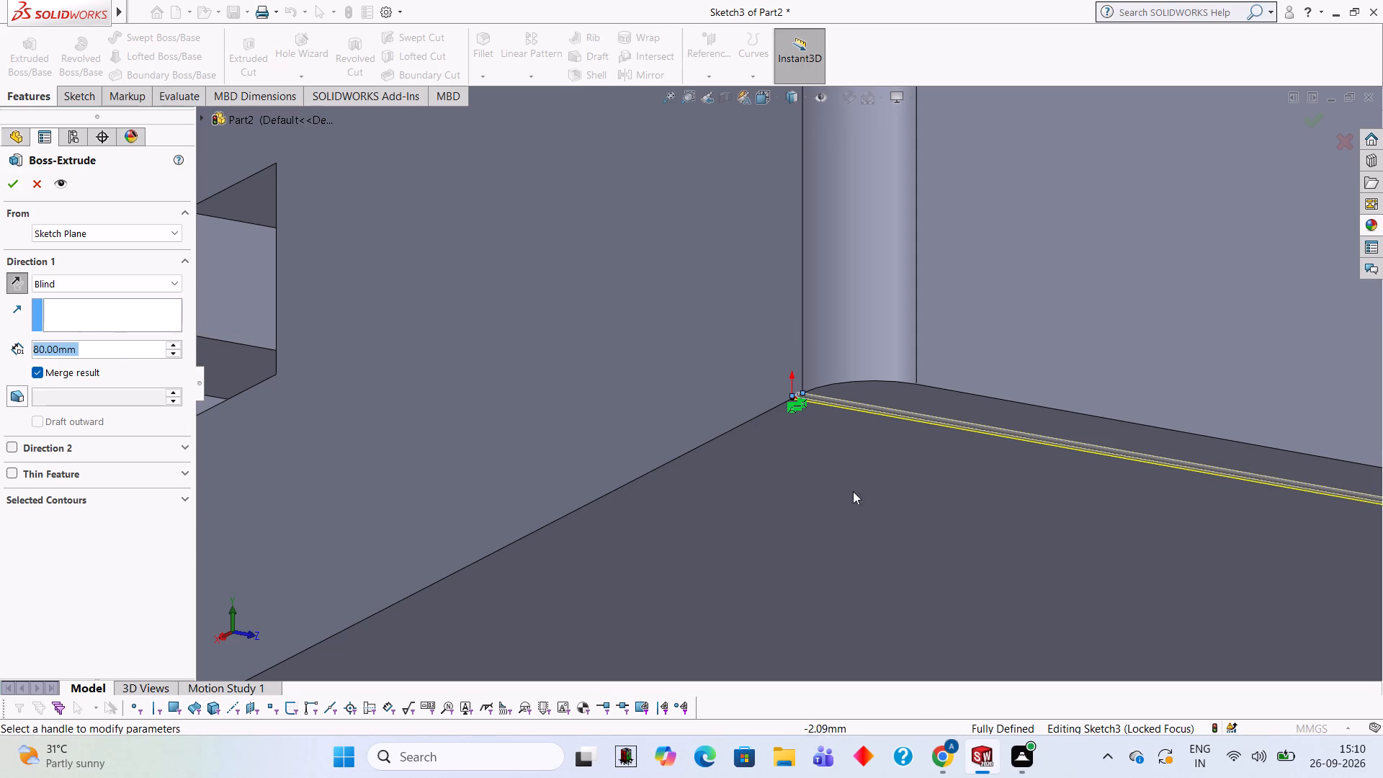
scroll(1012, 456, "up", 4)
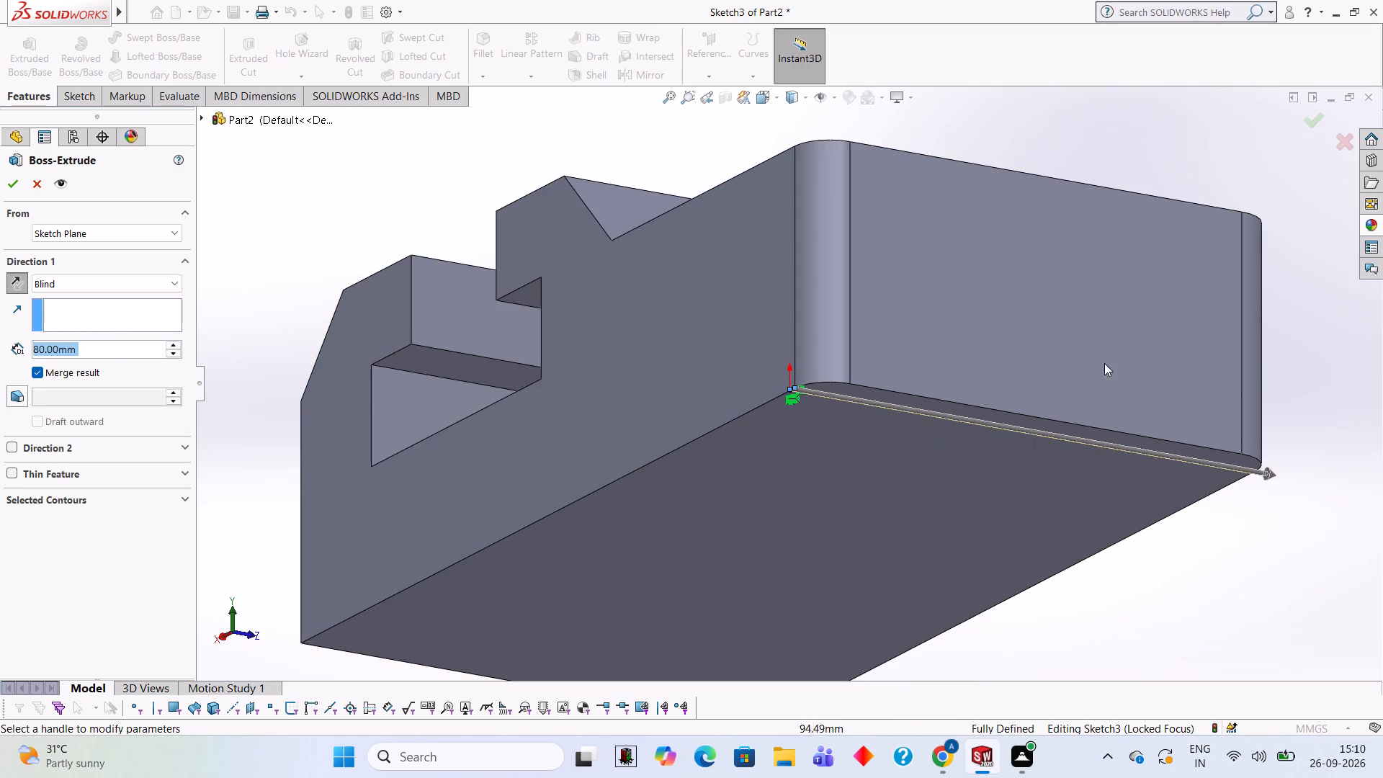
middle_click_drag(1108, 365, 1038, 328)
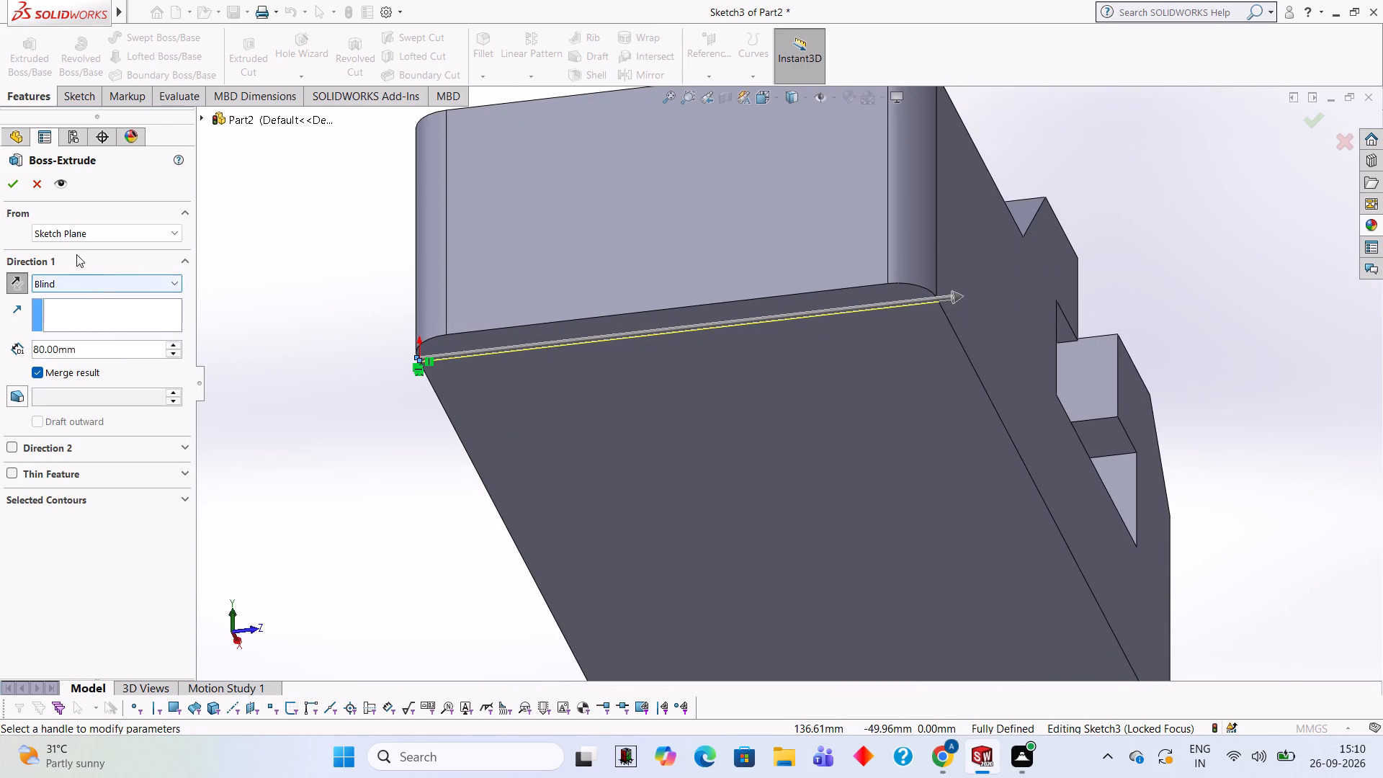
left_click(17, 184)
left_click(262, 311)
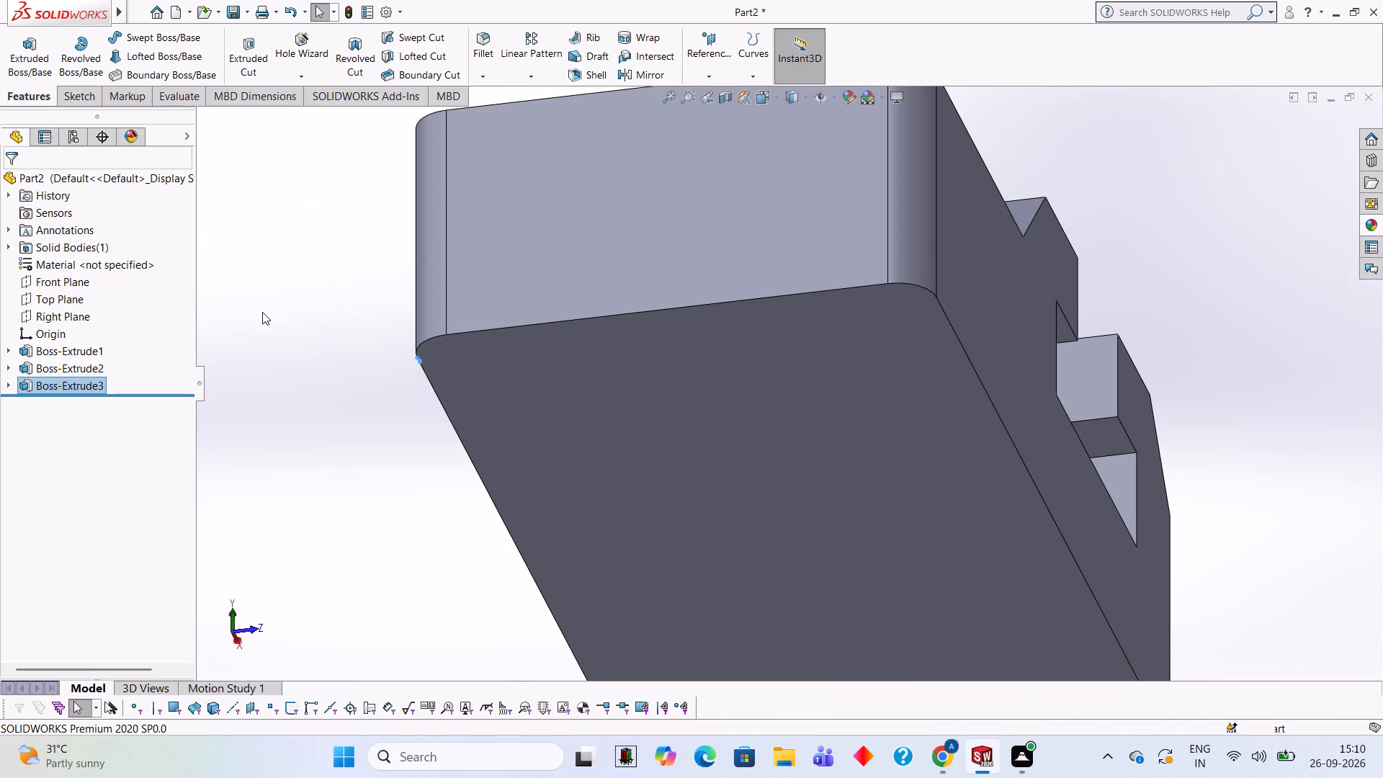
Examine the whole part from below, the slotted profile side and above, including the filled bottom edge.
middle_click_drag(378, 289, 473, 334)
scroll(472, 336, "up", 3)
middle_click_drag(485, 252, 495, 266)
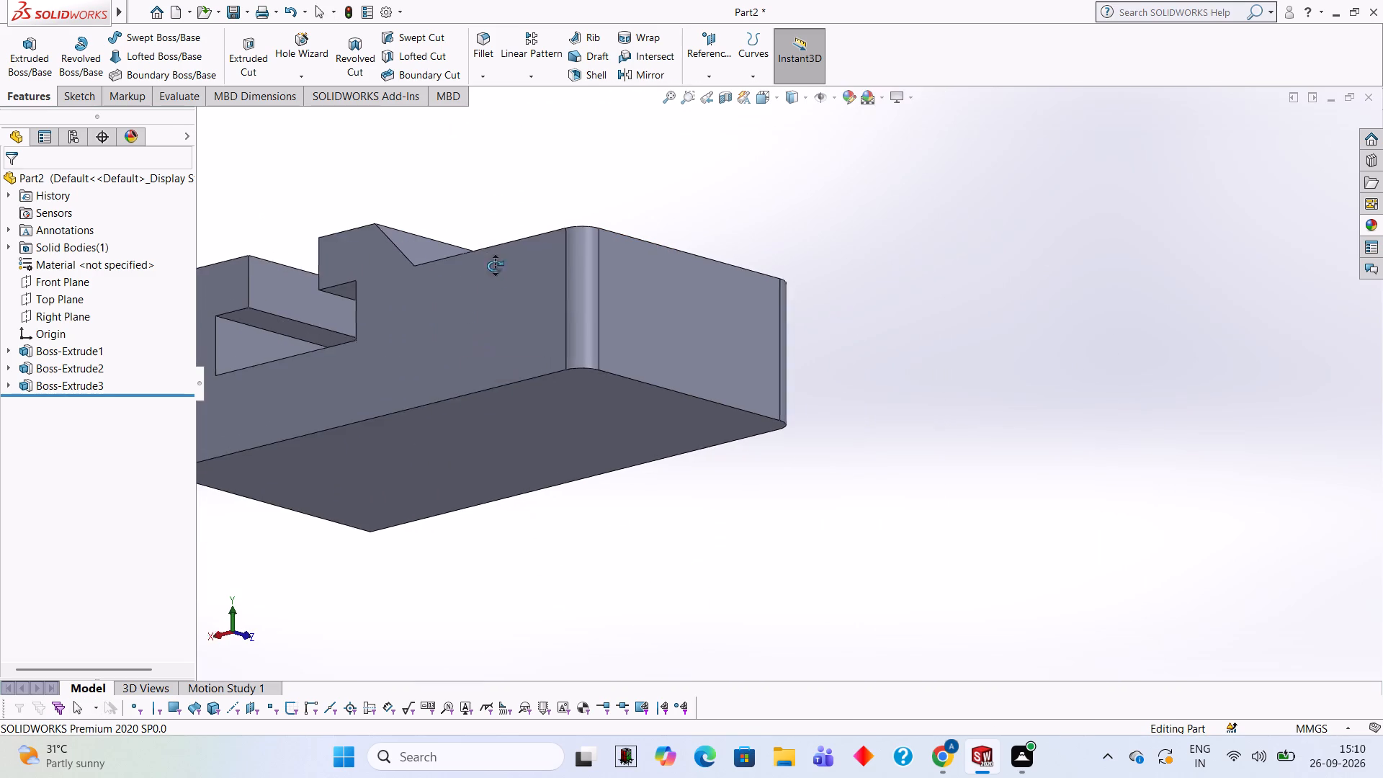
middle_click_drag(495, 266, 527, 294)
scroll(610, 285, "up", 2)
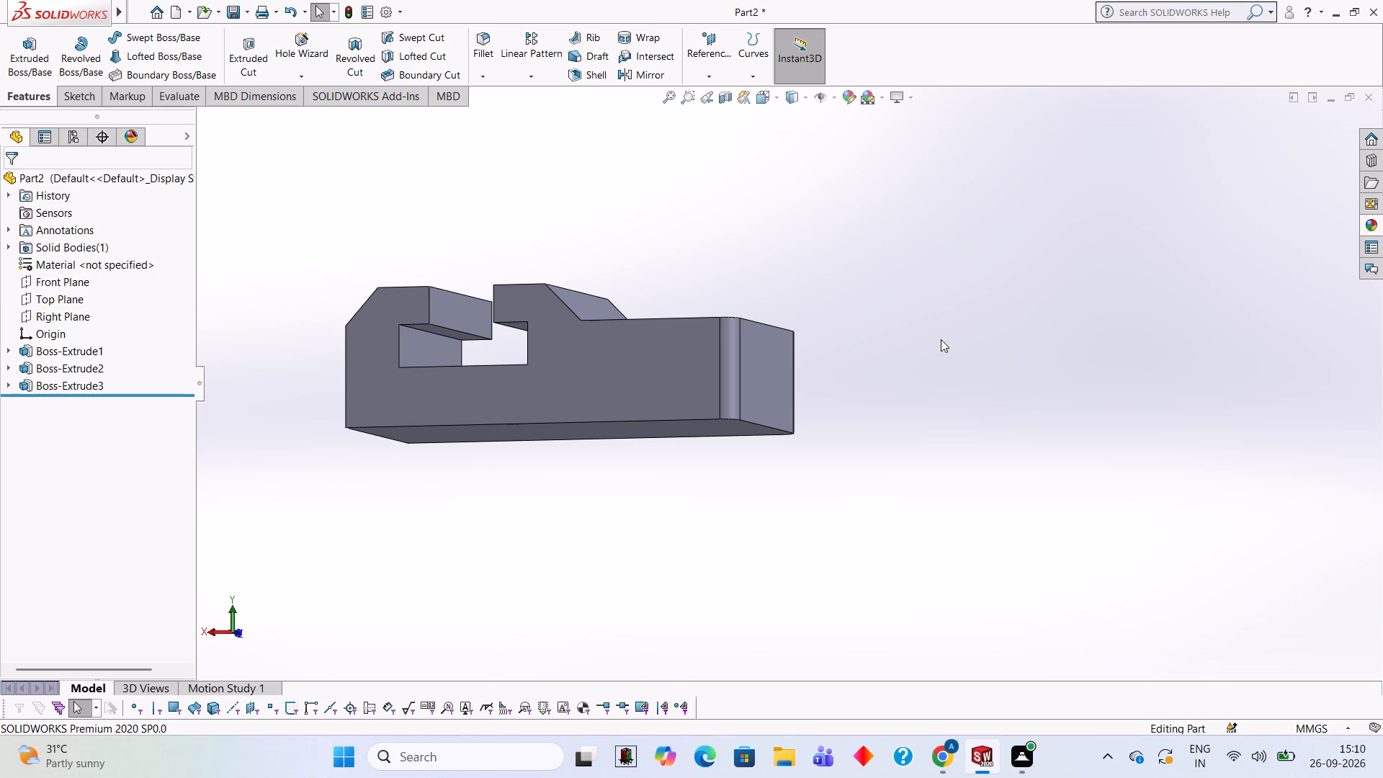
scroll(931, 330, "up", 2)
middle_click_drag(869, 274, 893, 341)
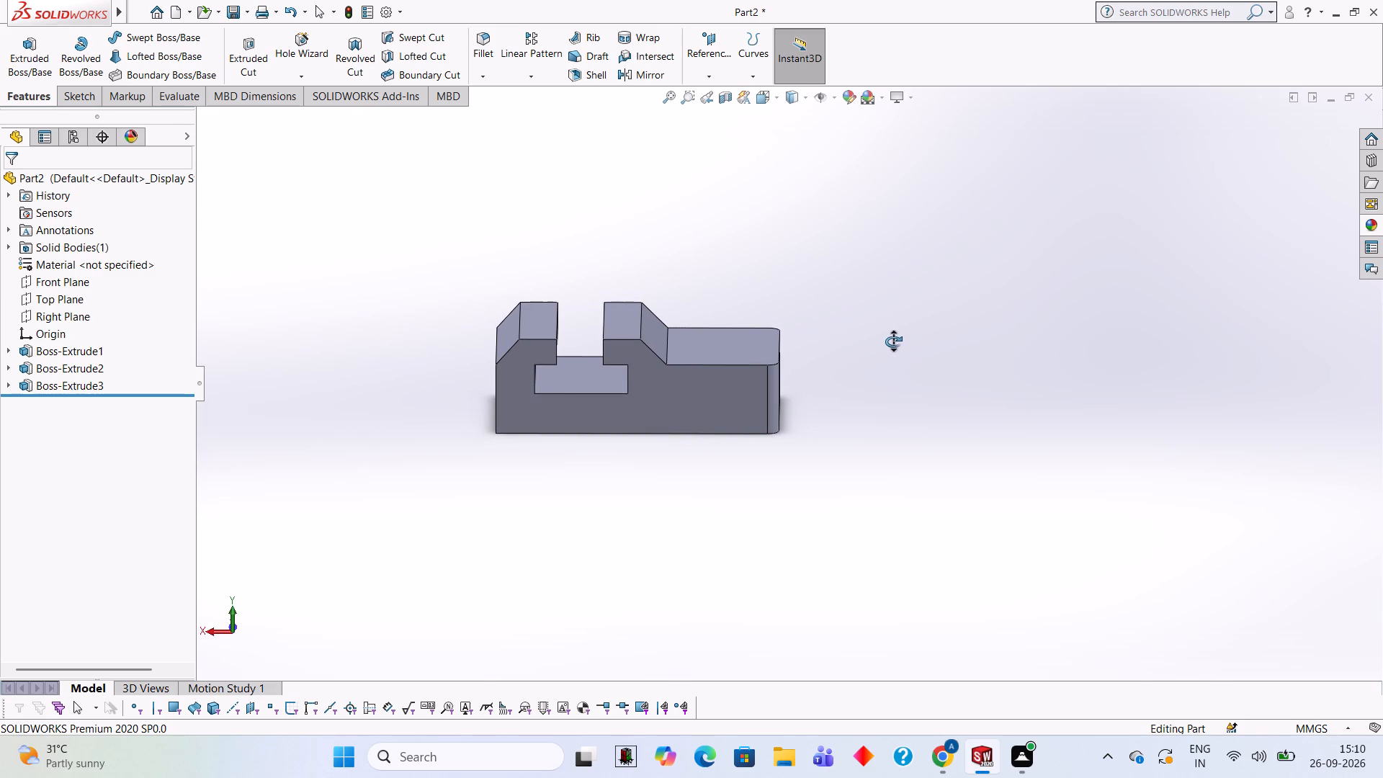
middle_click_drag(893, 341, 894, 341)
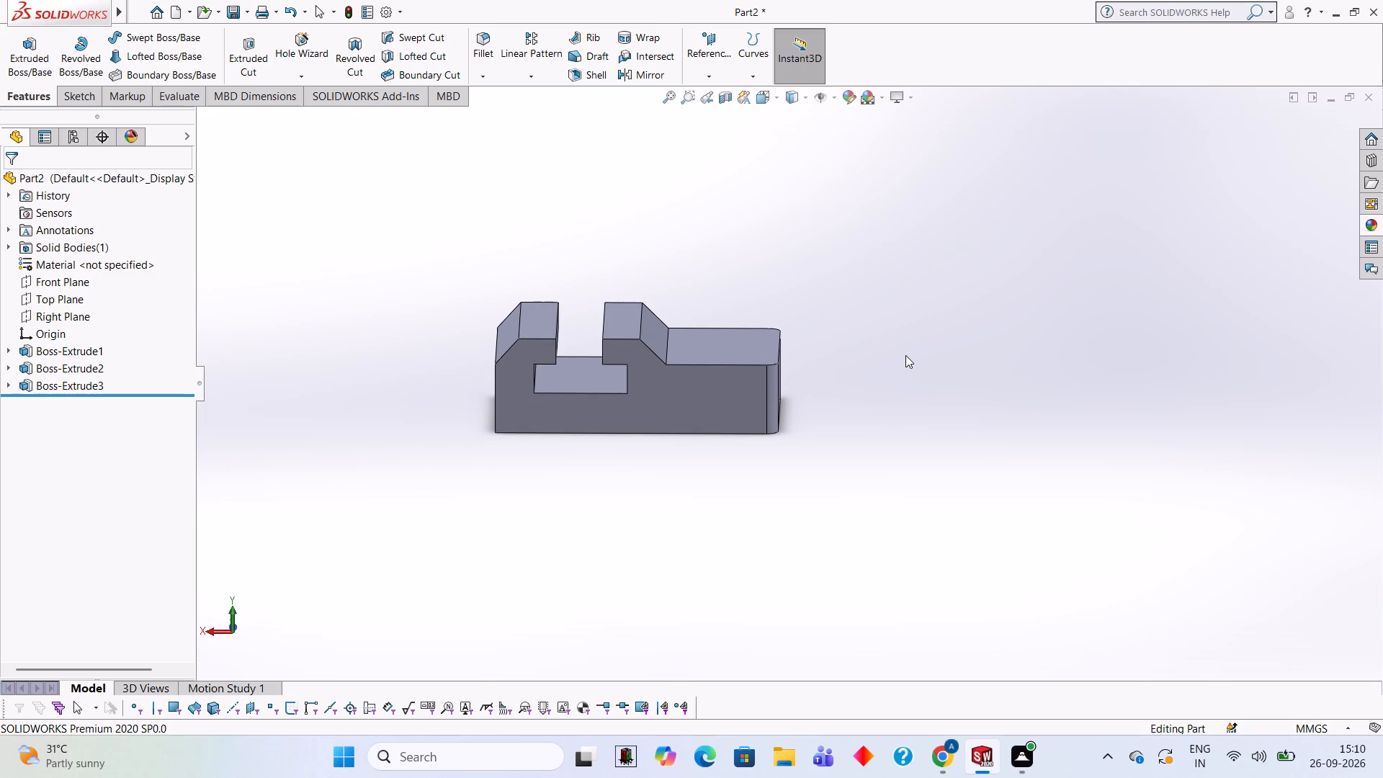
scroll(757, 290, "up", 2)
scroll(683, 254, "down", 2)
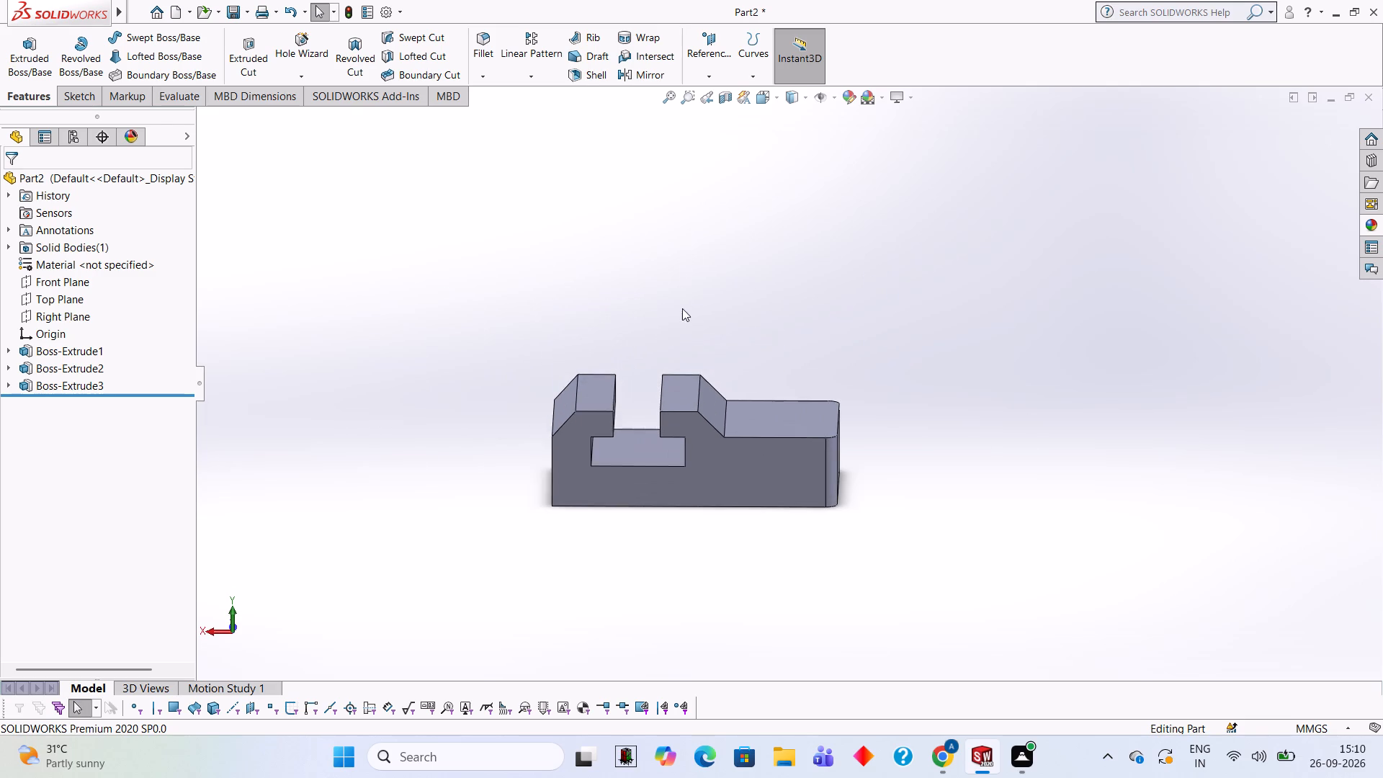
scroll(682, 308, "down", 2)
scroll(684, 300, "up", 1)
middle_click_drag(687, 282, 483, 399)
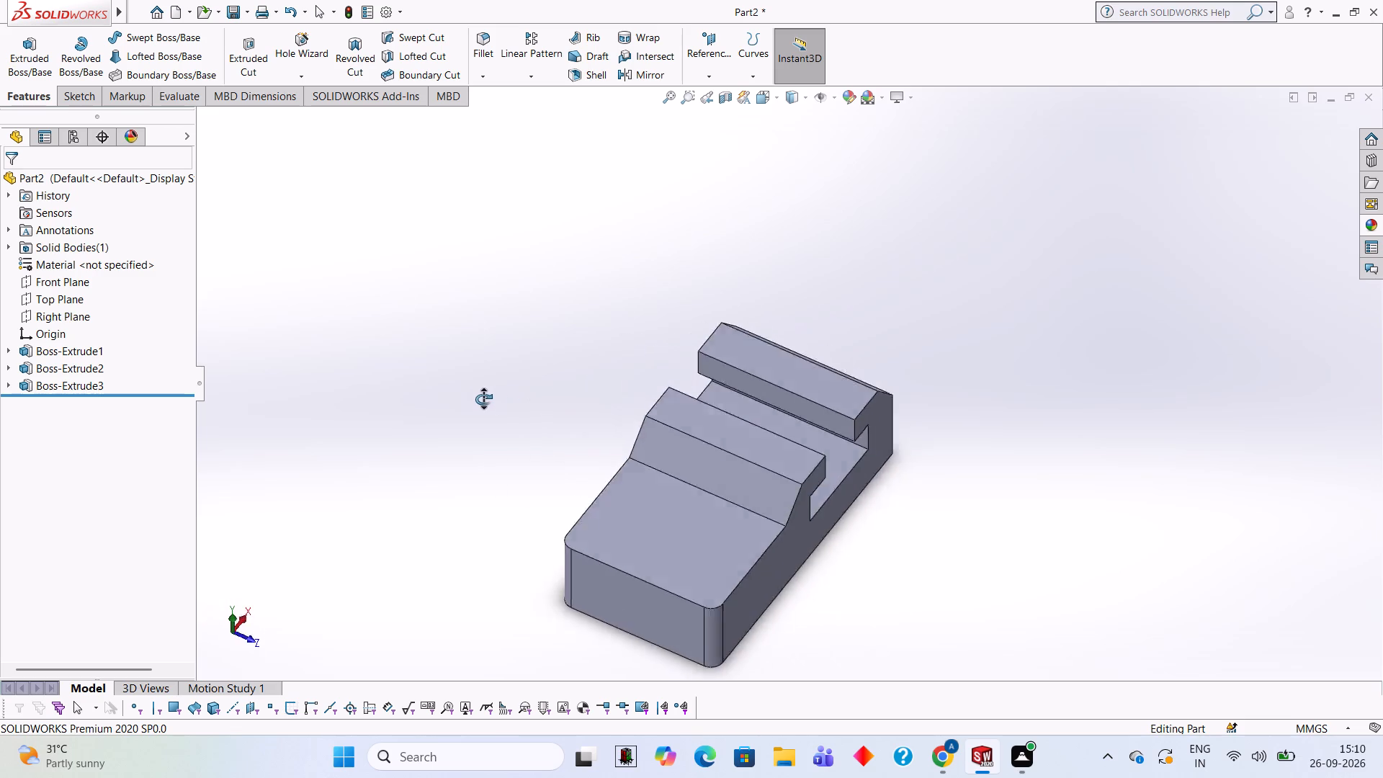
middle_click_drag(483, 399, 413, 362)
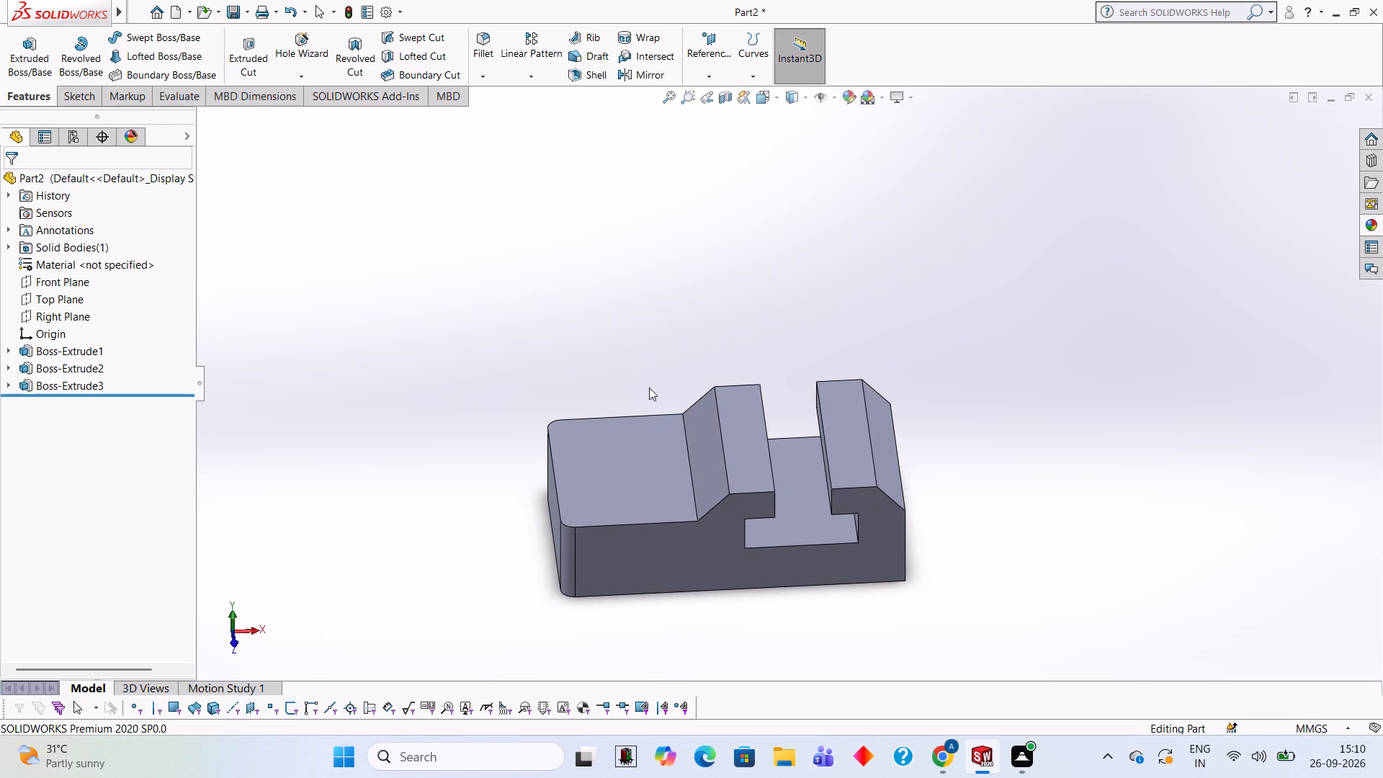
Open a new sketch on the flat top face between the rounded end and the slotted section, viewed face-on.
left_click(636, 488)
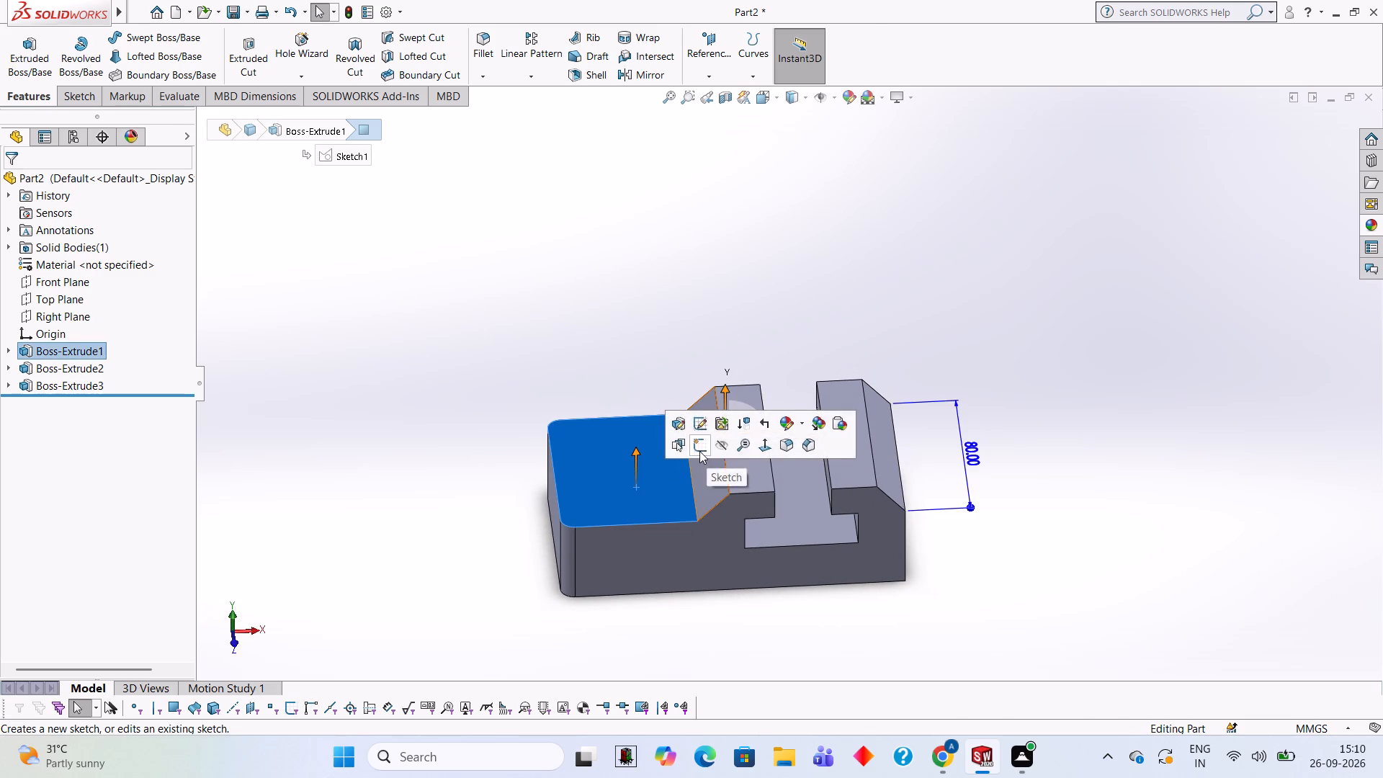
left_click(699, 451)
key("ctrl+8")
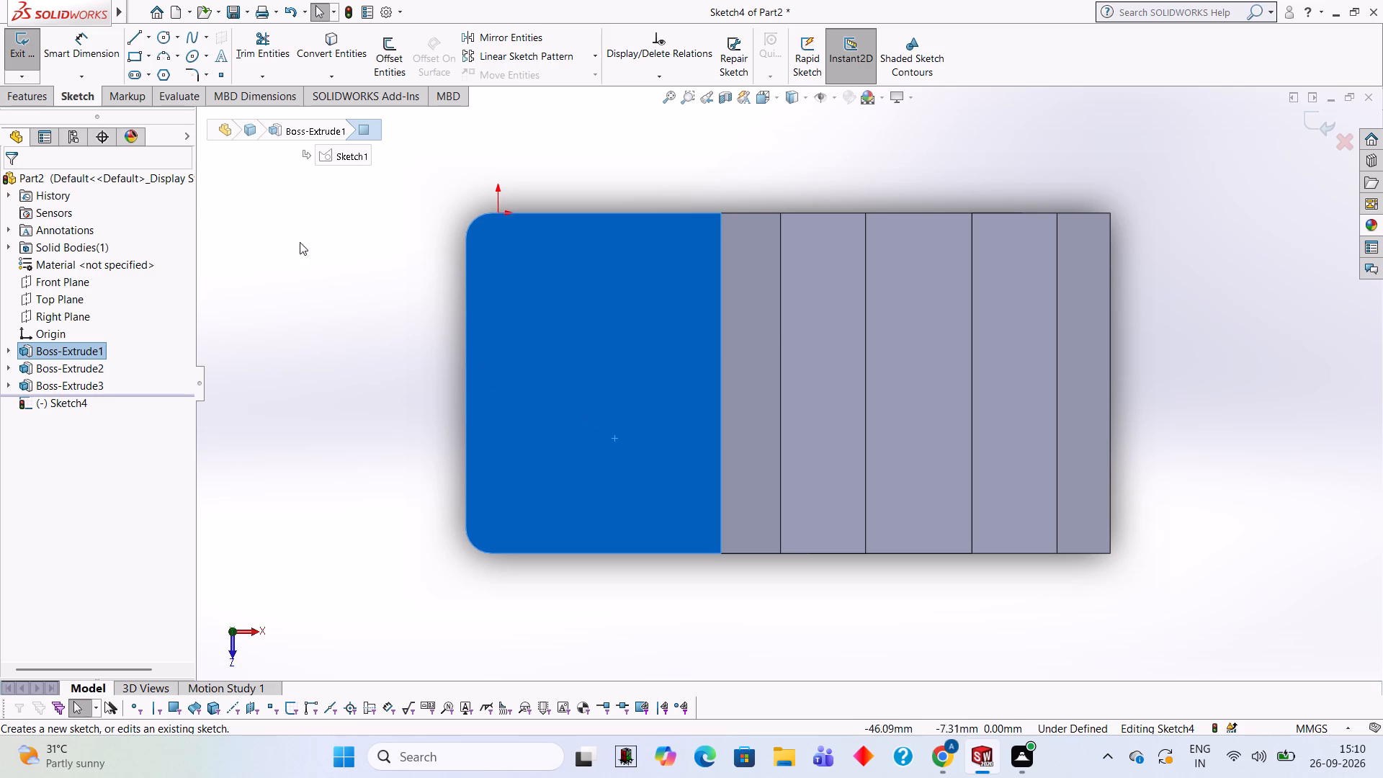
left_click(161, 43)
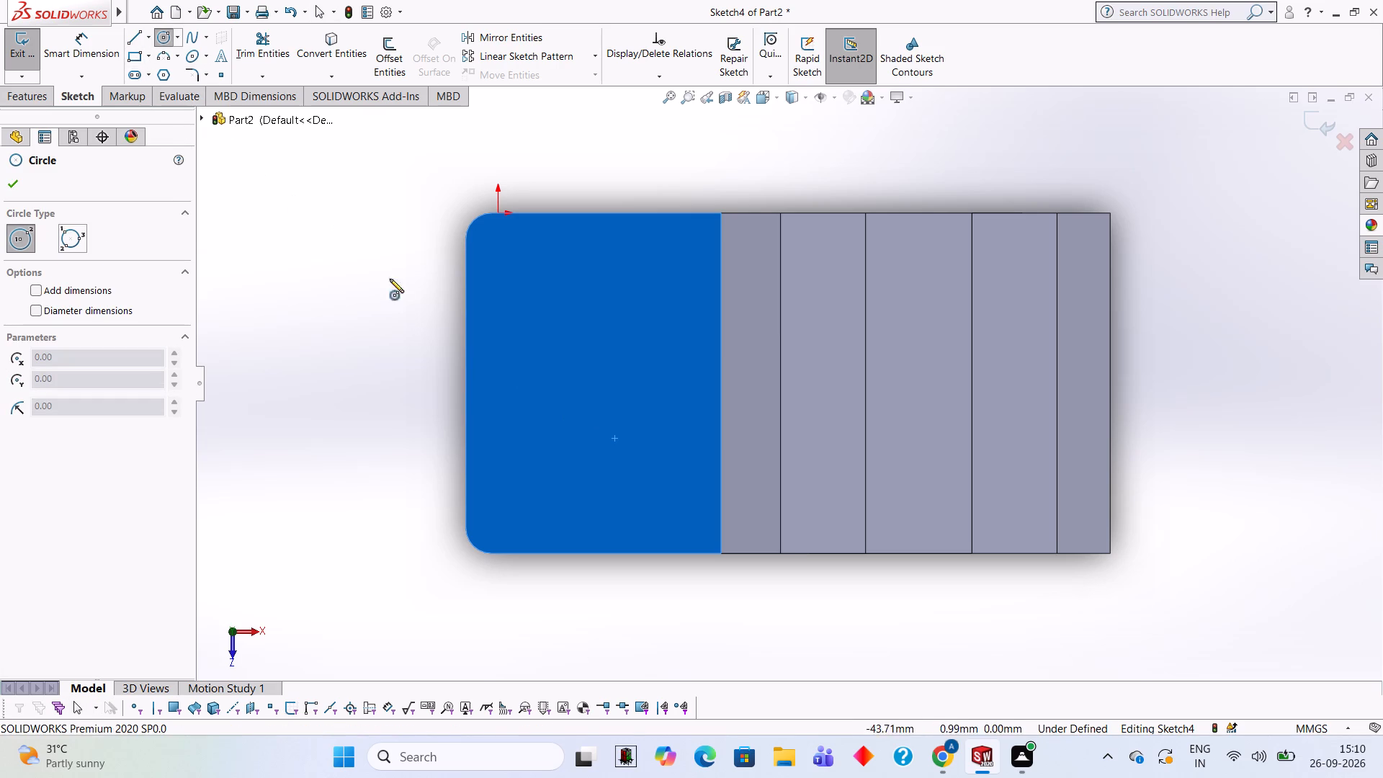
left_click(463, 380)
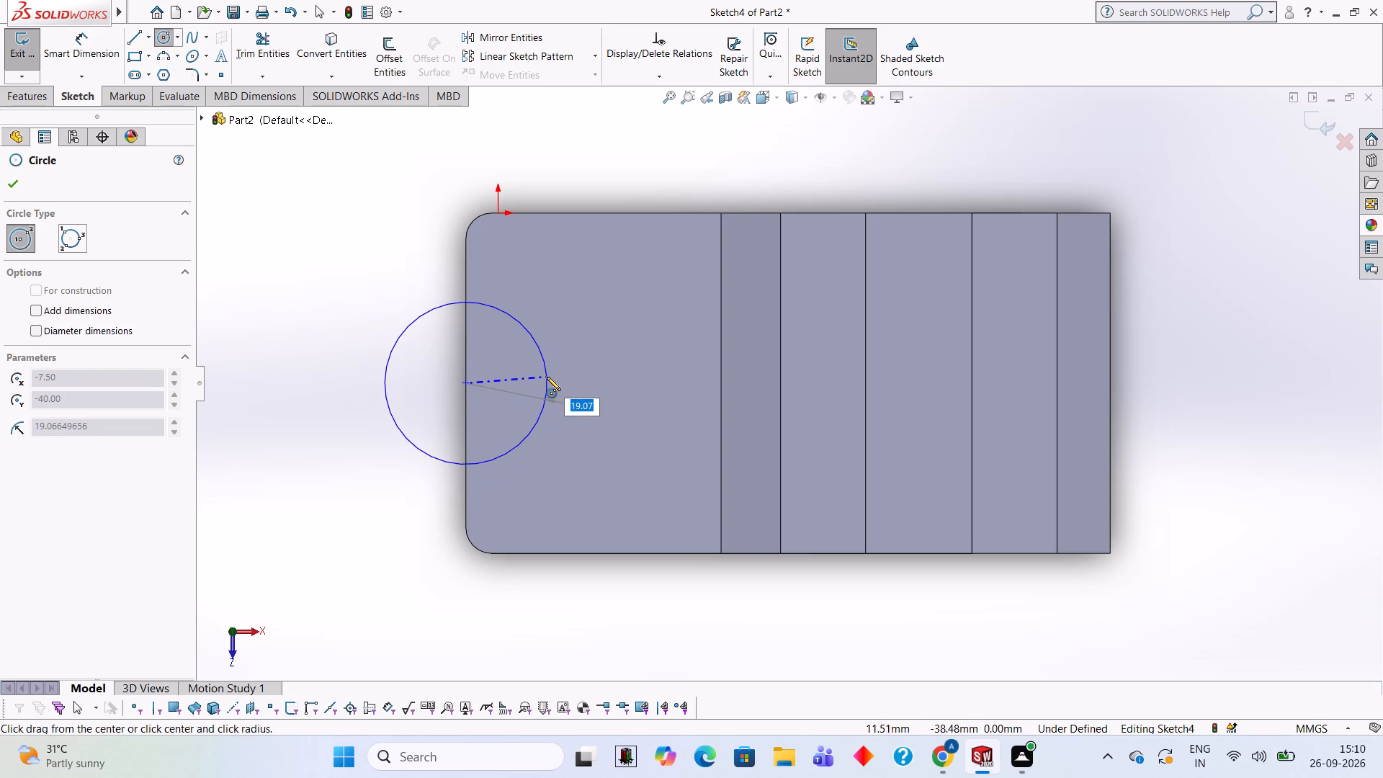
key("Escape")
Sketch a 30 mm horizontal line inward from the midpoint of the face's rounded-end edge.
left_click(139, 37)
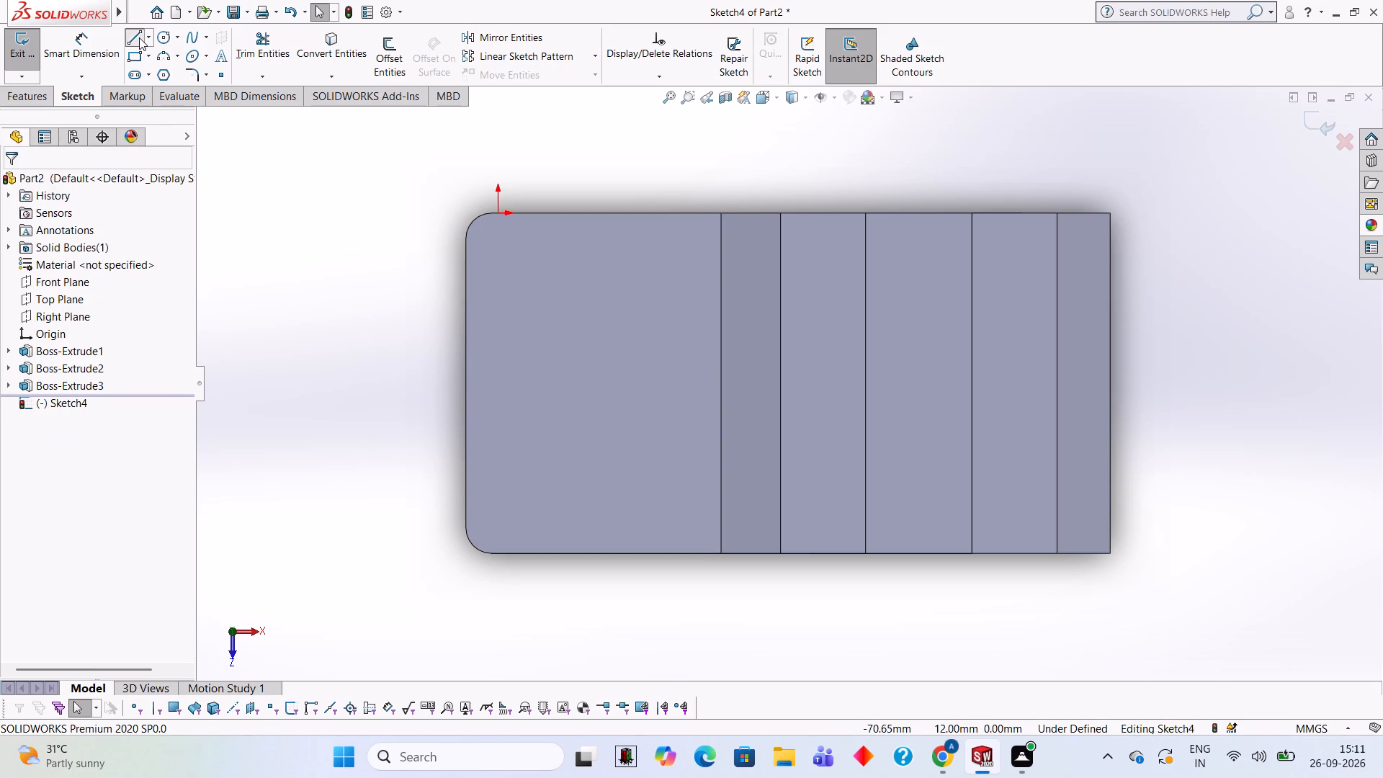
left_click(465, 381)
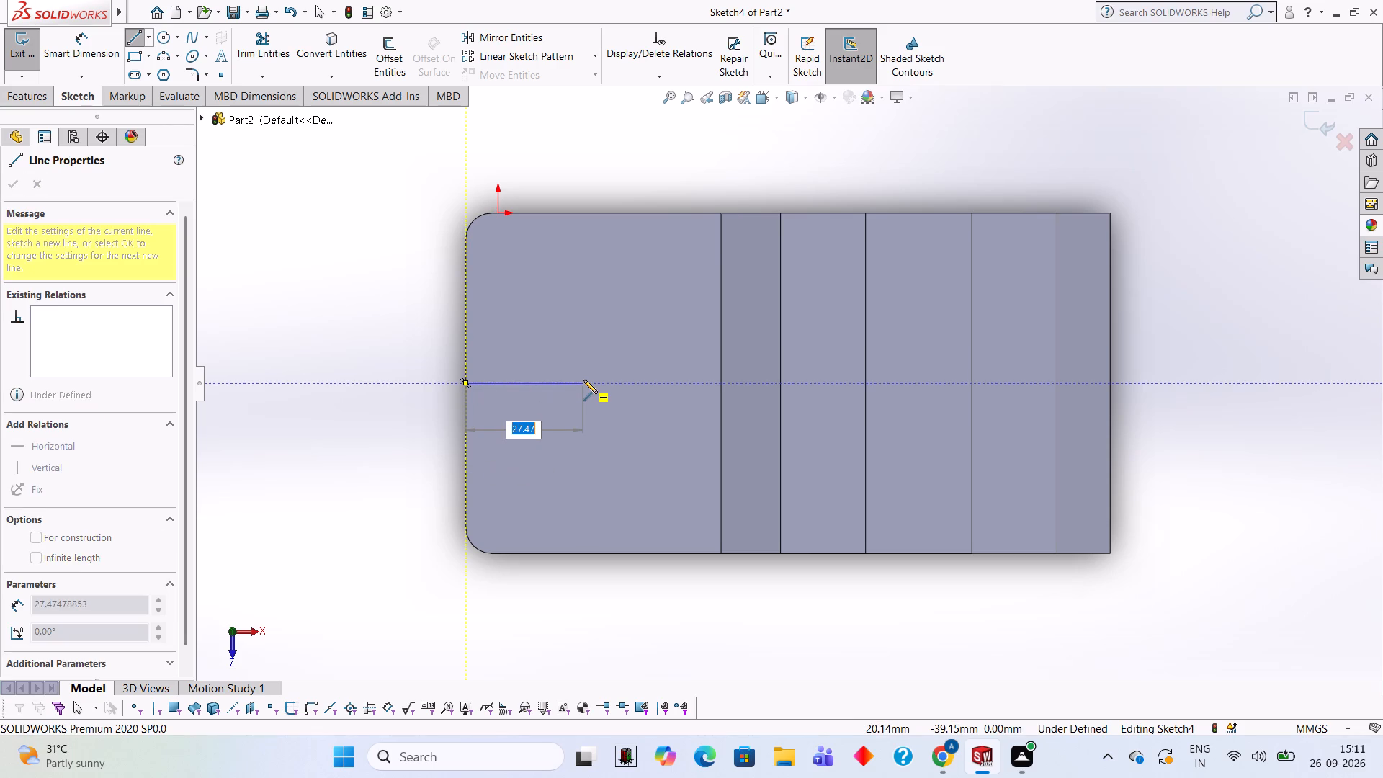
type("30")
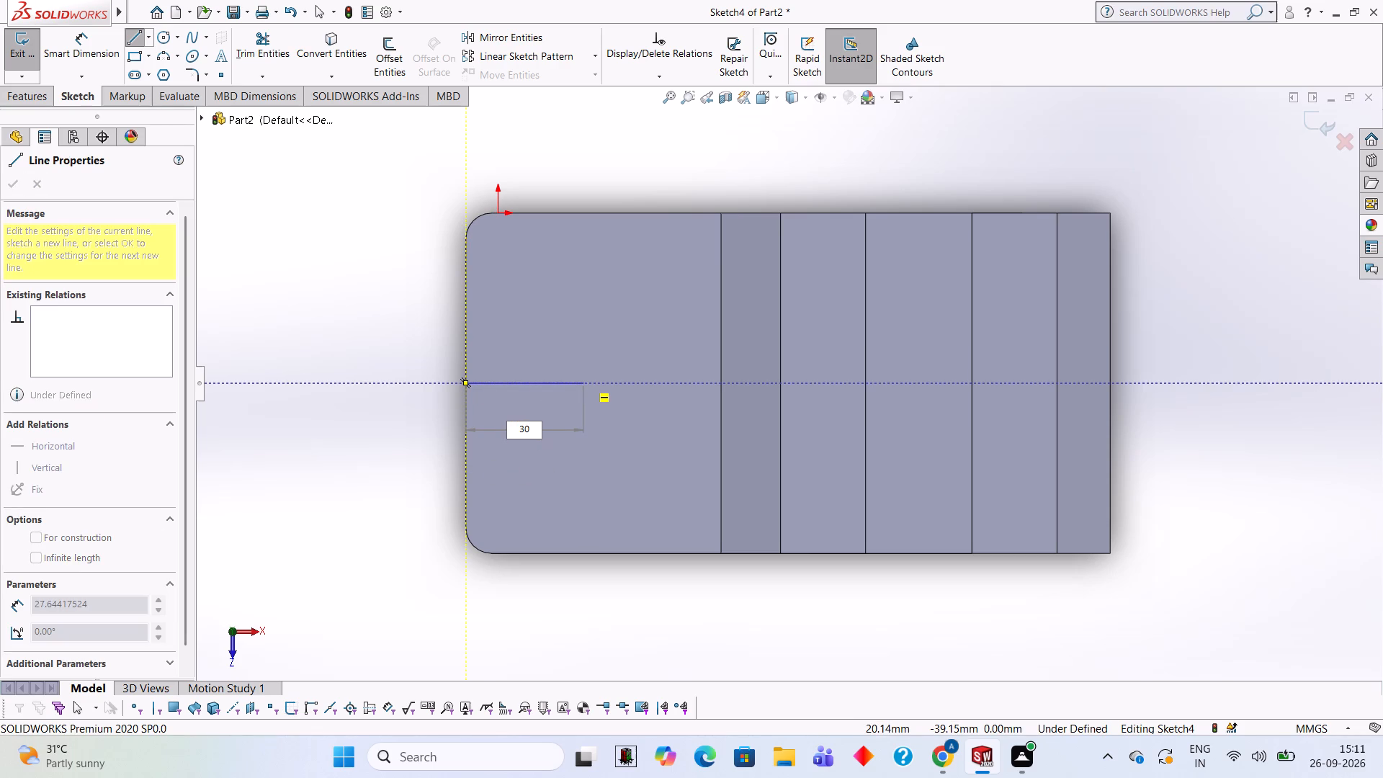
key("Return")
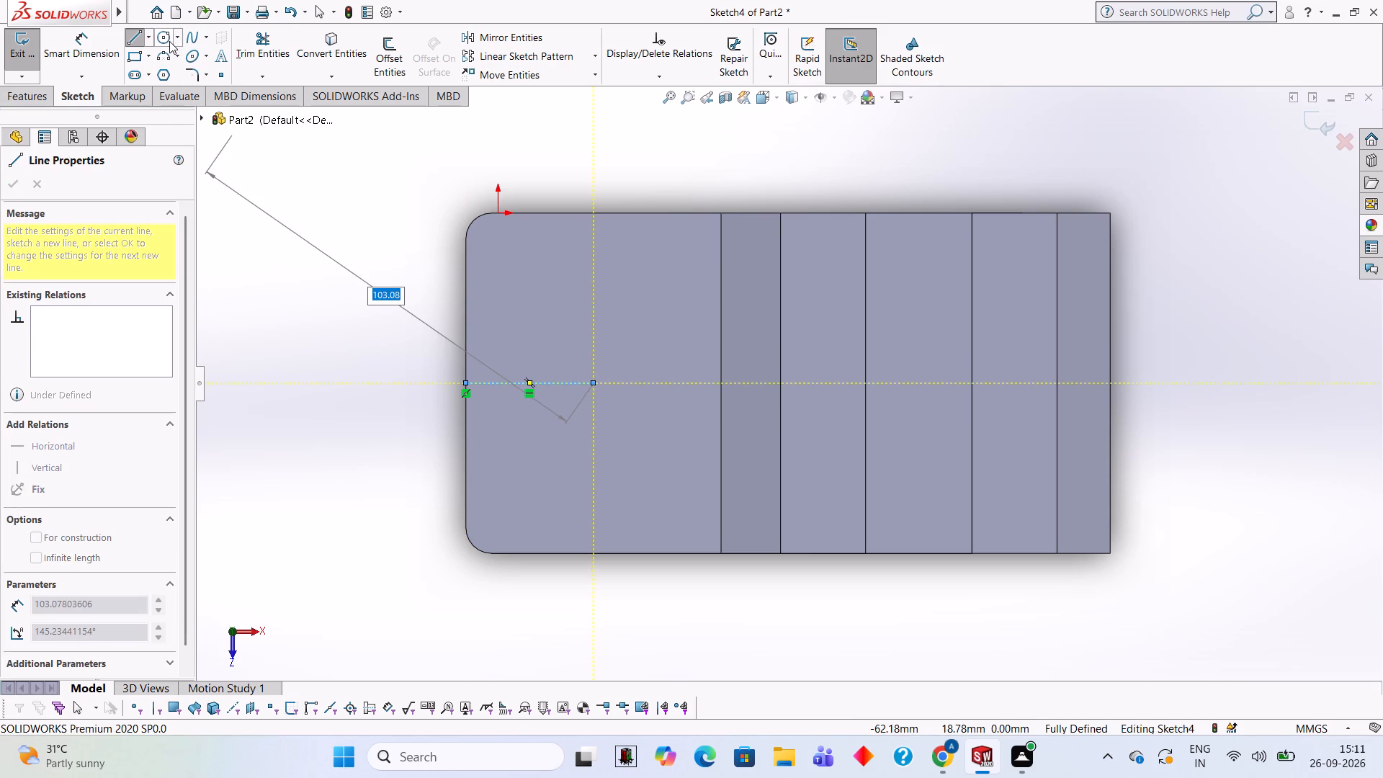
Sketch a circle of radius 10 mm centred on the inner end of the 30 mm line.
left_click(169, 41)
left_click(593, 380)
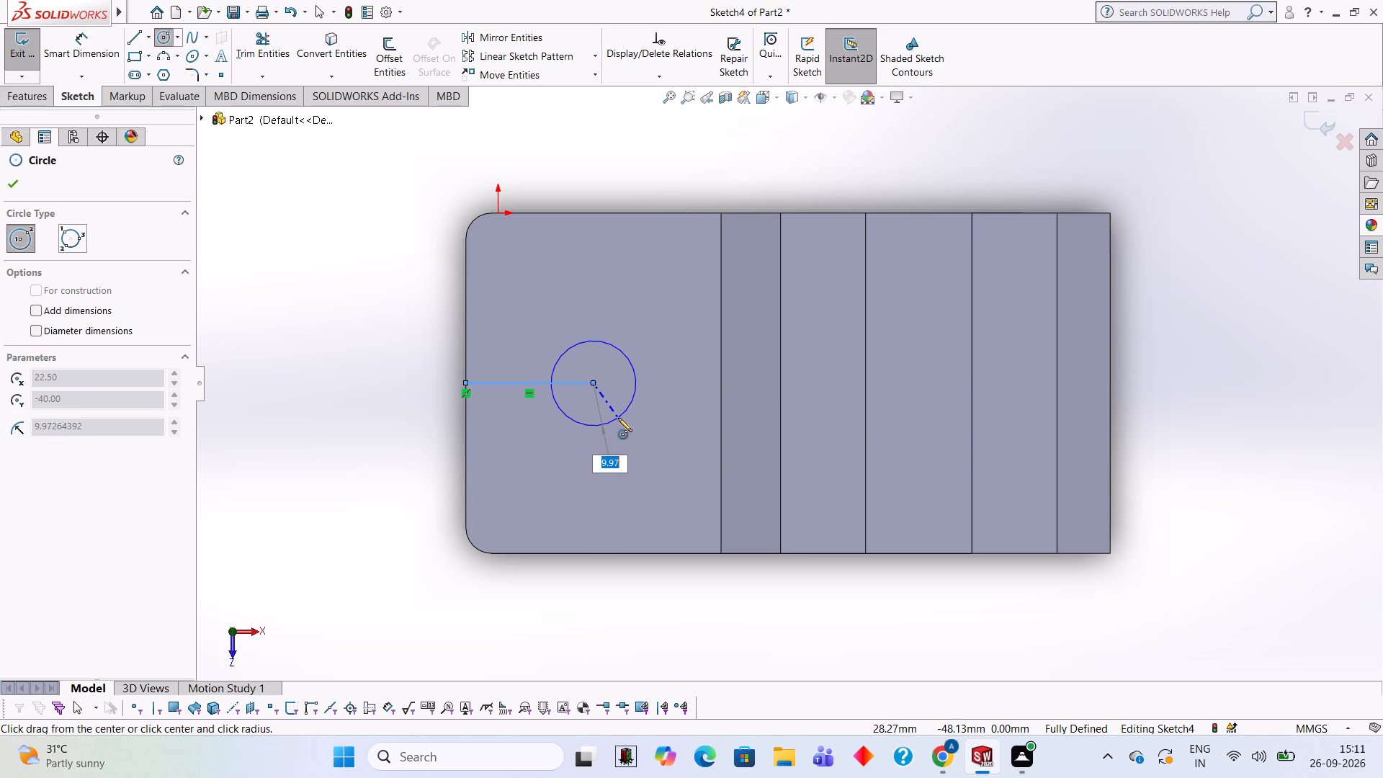
type("10")
key("Return")
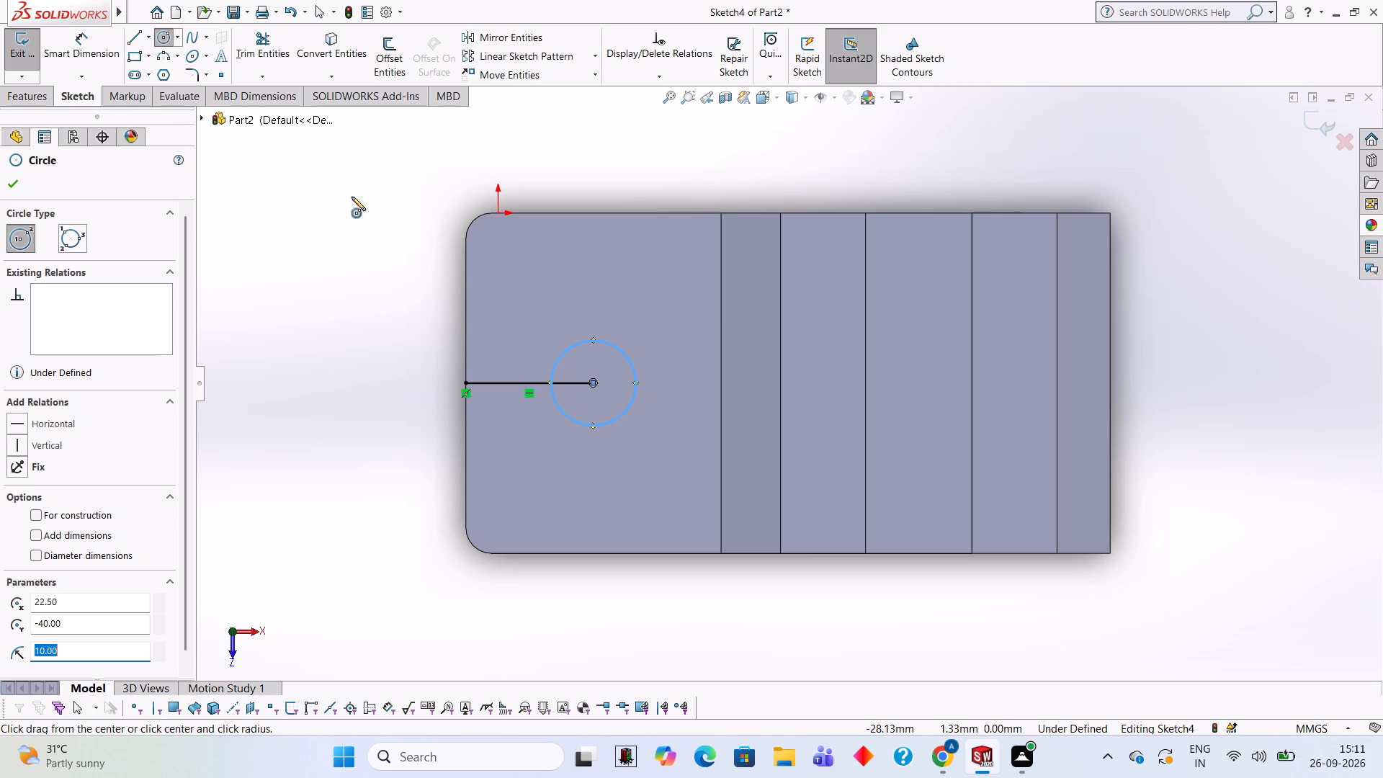
Trim away both portions of the 30 mm line, outside and inside the circle.
left_click(258, 57)
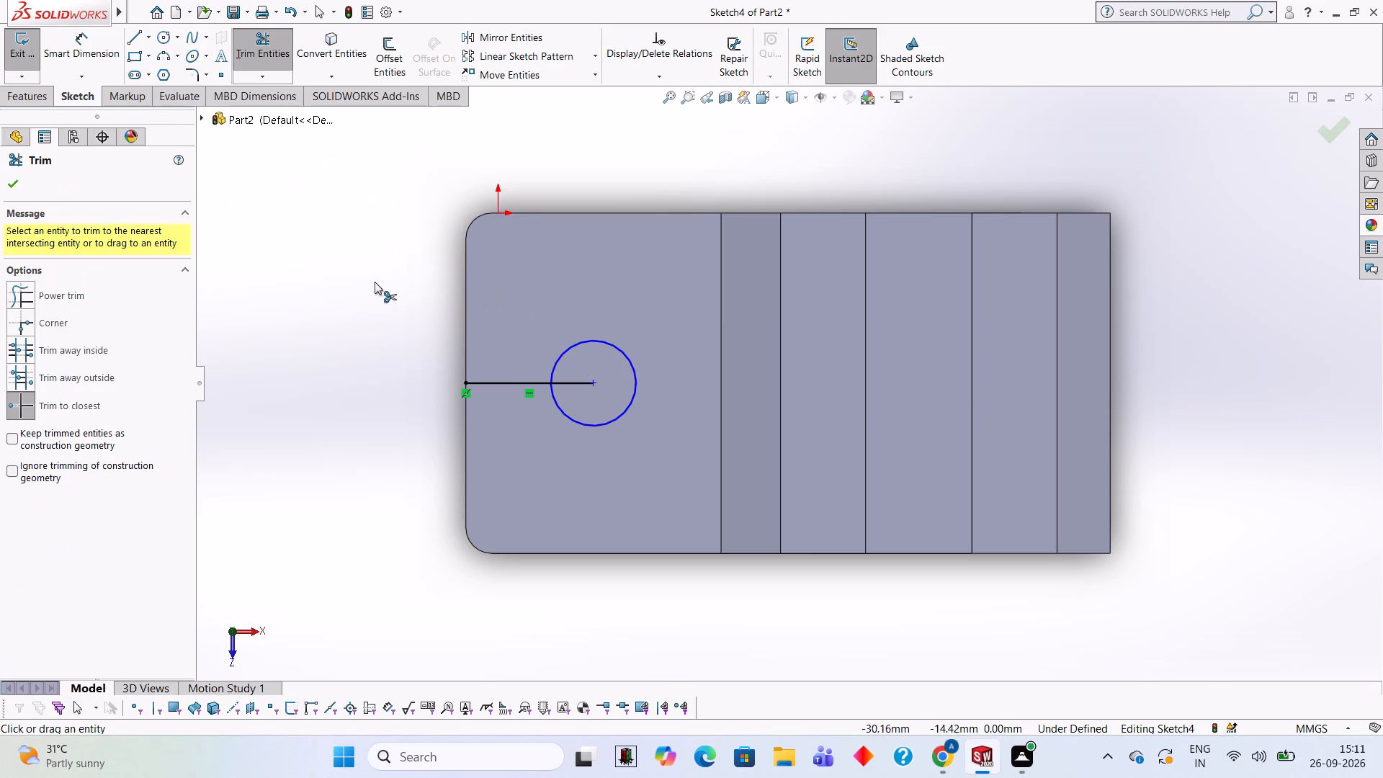
left_click(509, 383)
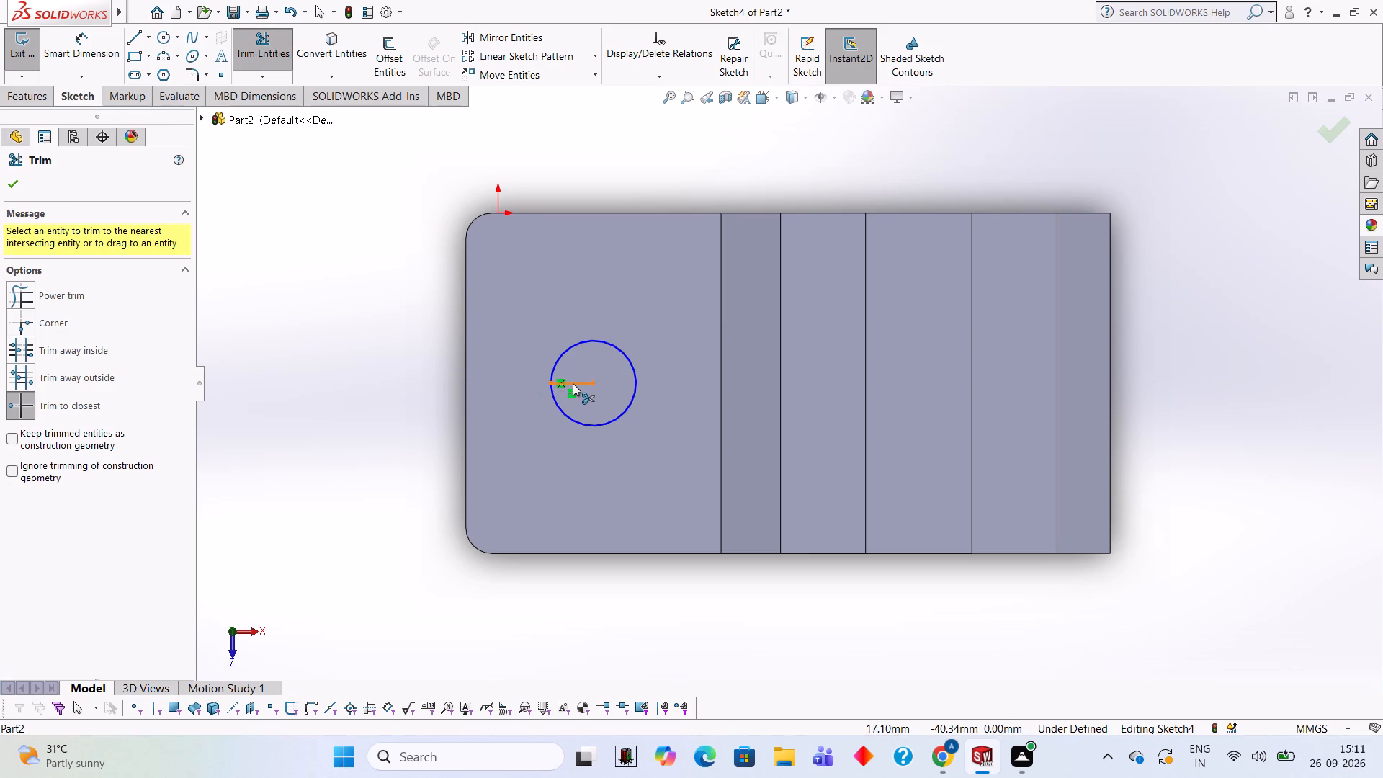
left_click(573, 383)
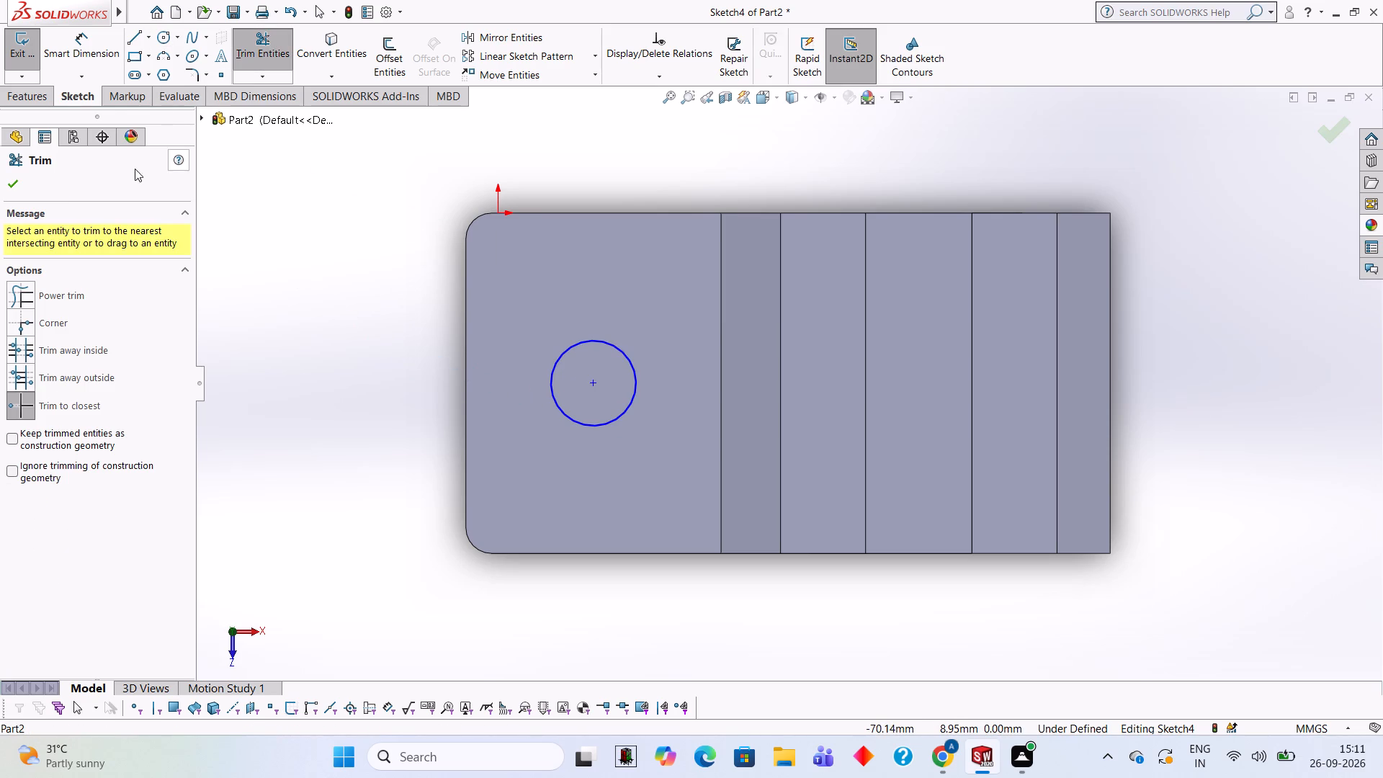
Cut-extrude the 10 mm radius circle 38 mm blind down through the flat section.
left_click(49, 97)
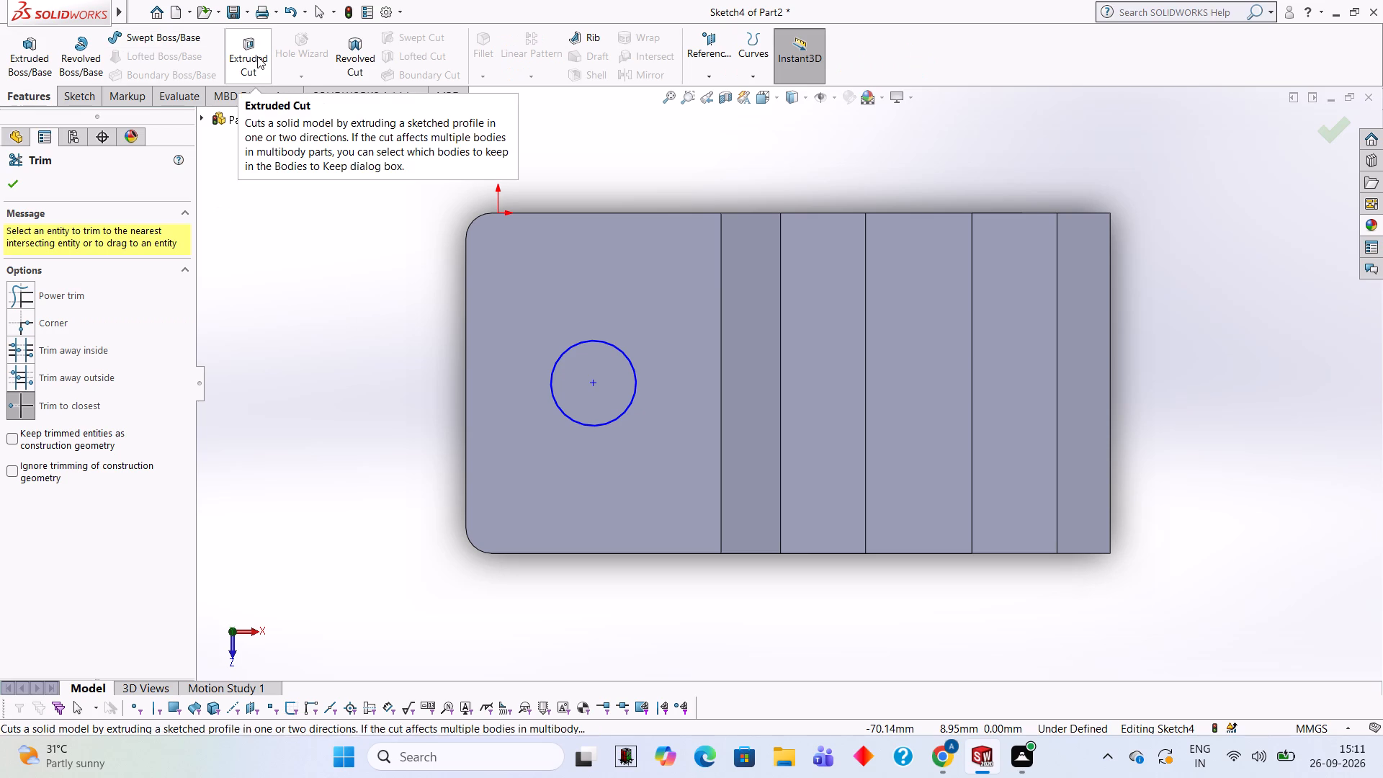
left_click(257, 56)
middle_click_drag(378, 319, 382, 305)
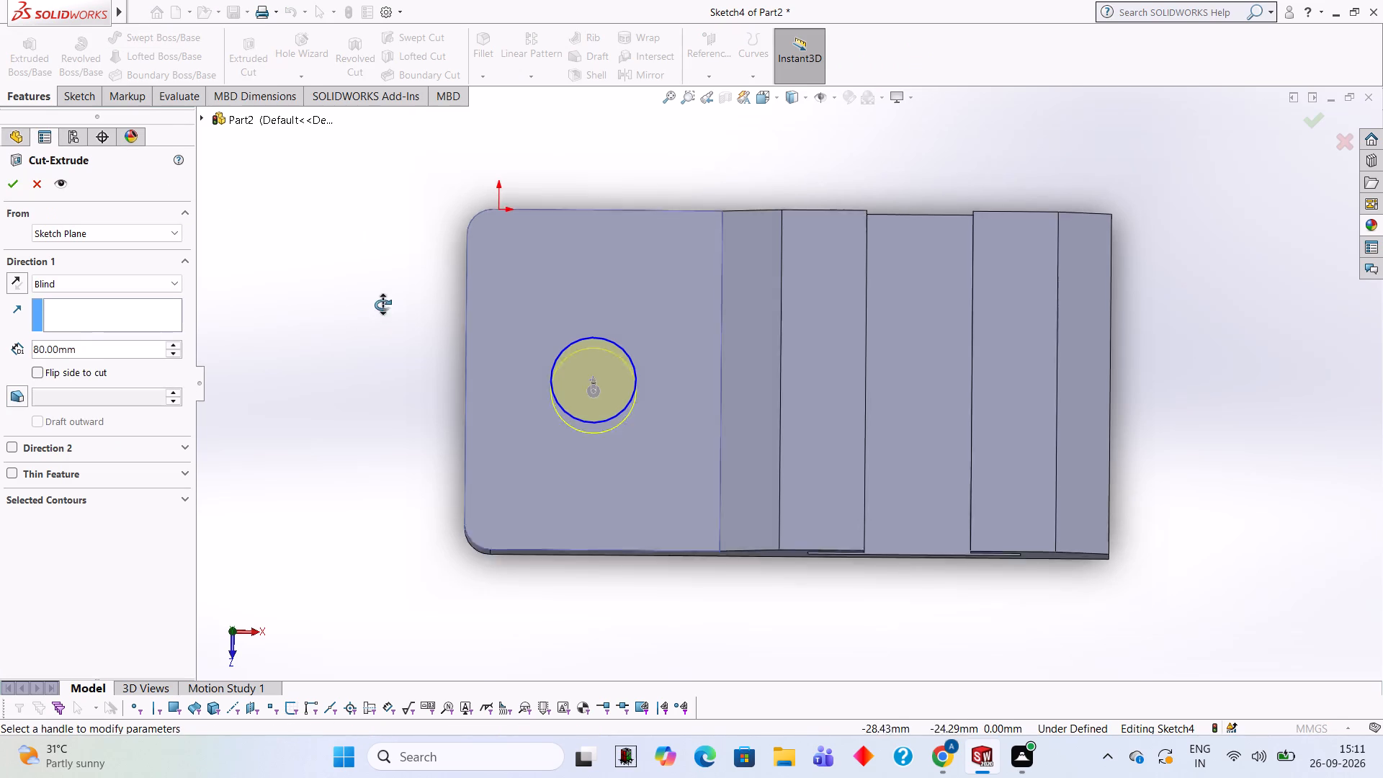
middle_click_drag(382, 305, 357, 231)
middle_click_drag(375, 362, 479, 280)
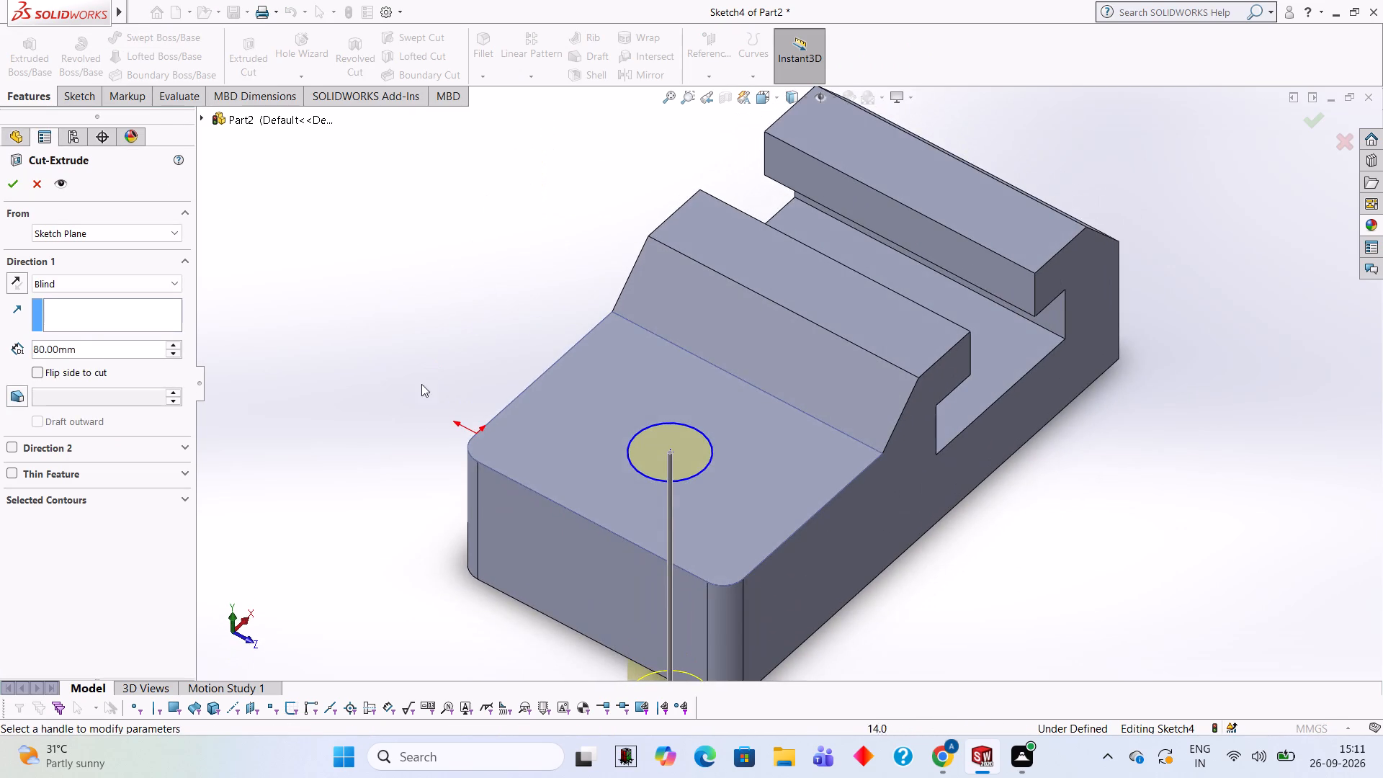
middle_click_drag(385, 457, 369, 349)
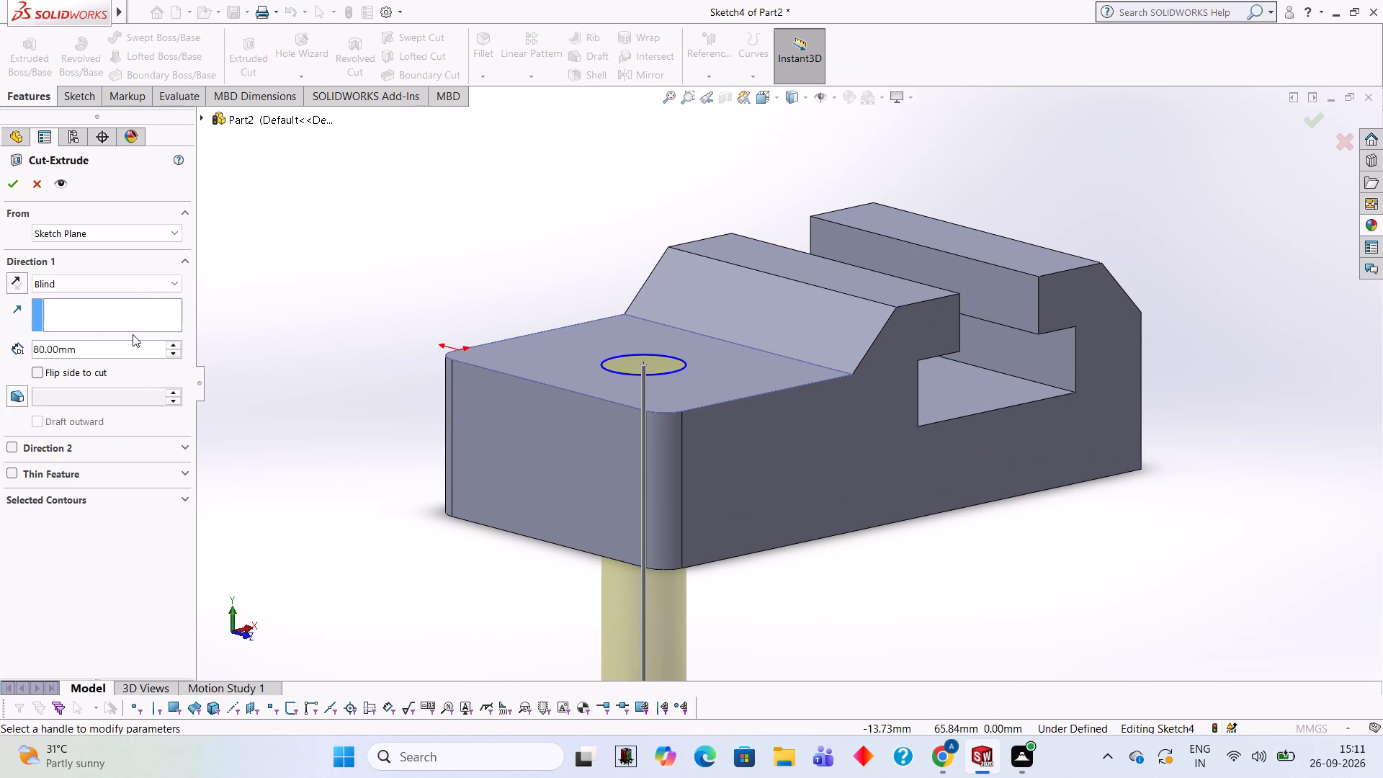
left_click(130, 346)
key("BackSpace")
key("BackSpace")
key("BackSpace")
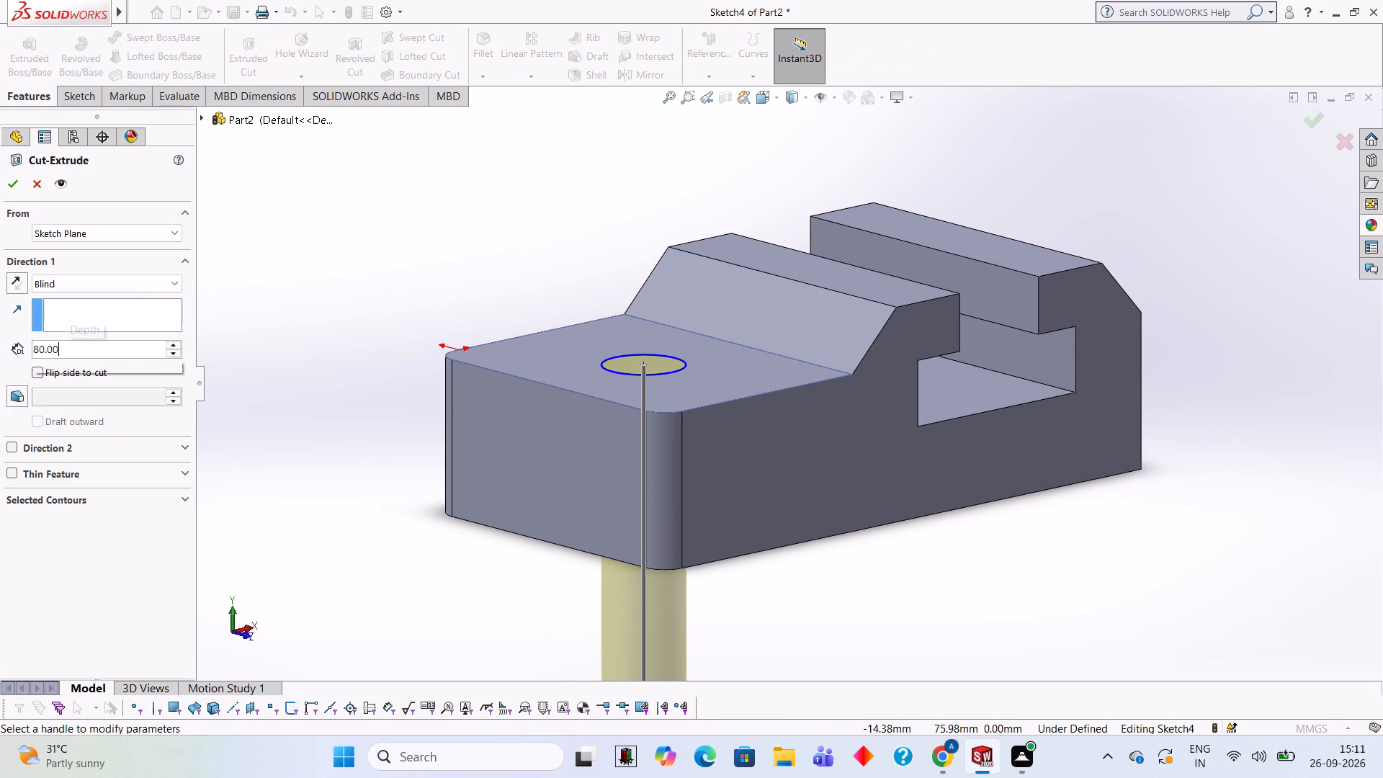
key("BackSpace")
key("BackSpace")
key("BackSpace")
key("BackSpace")
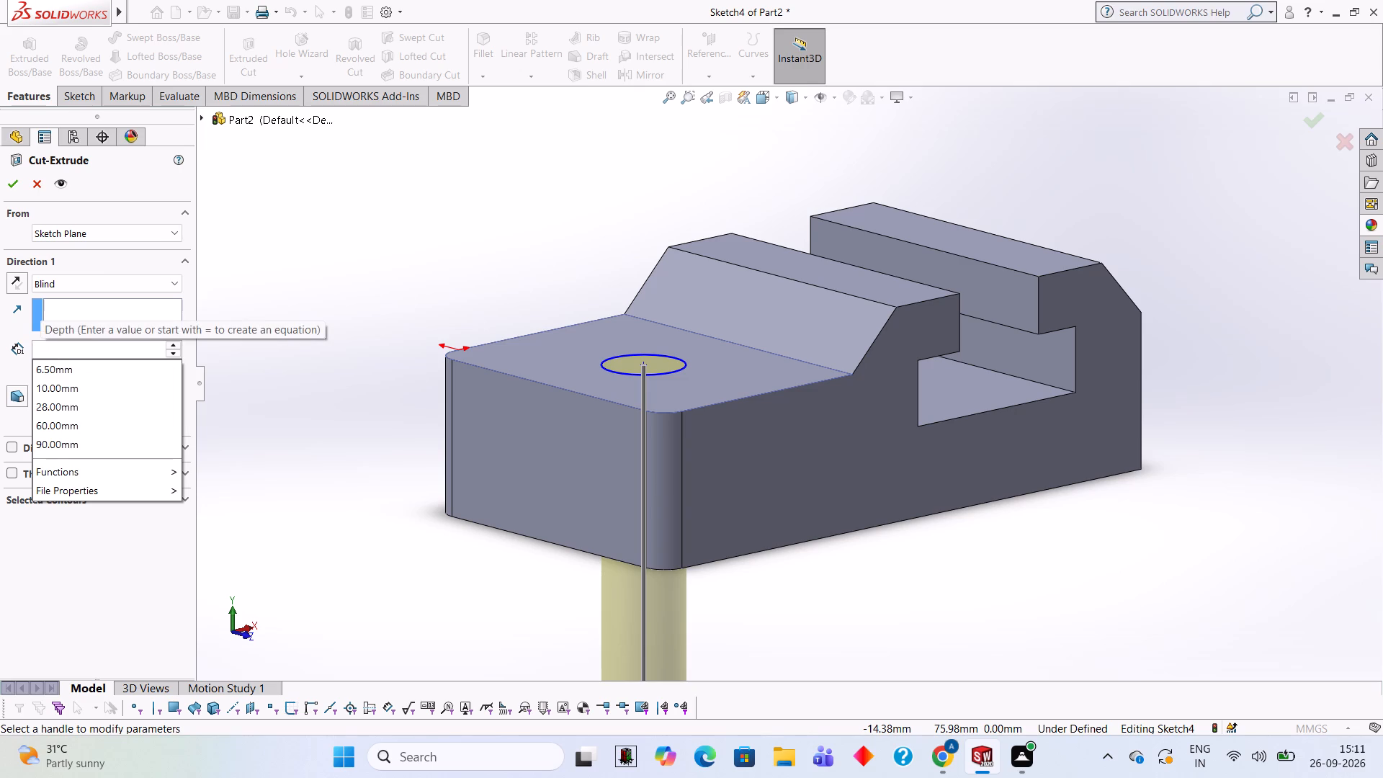
key("3")
key("8")
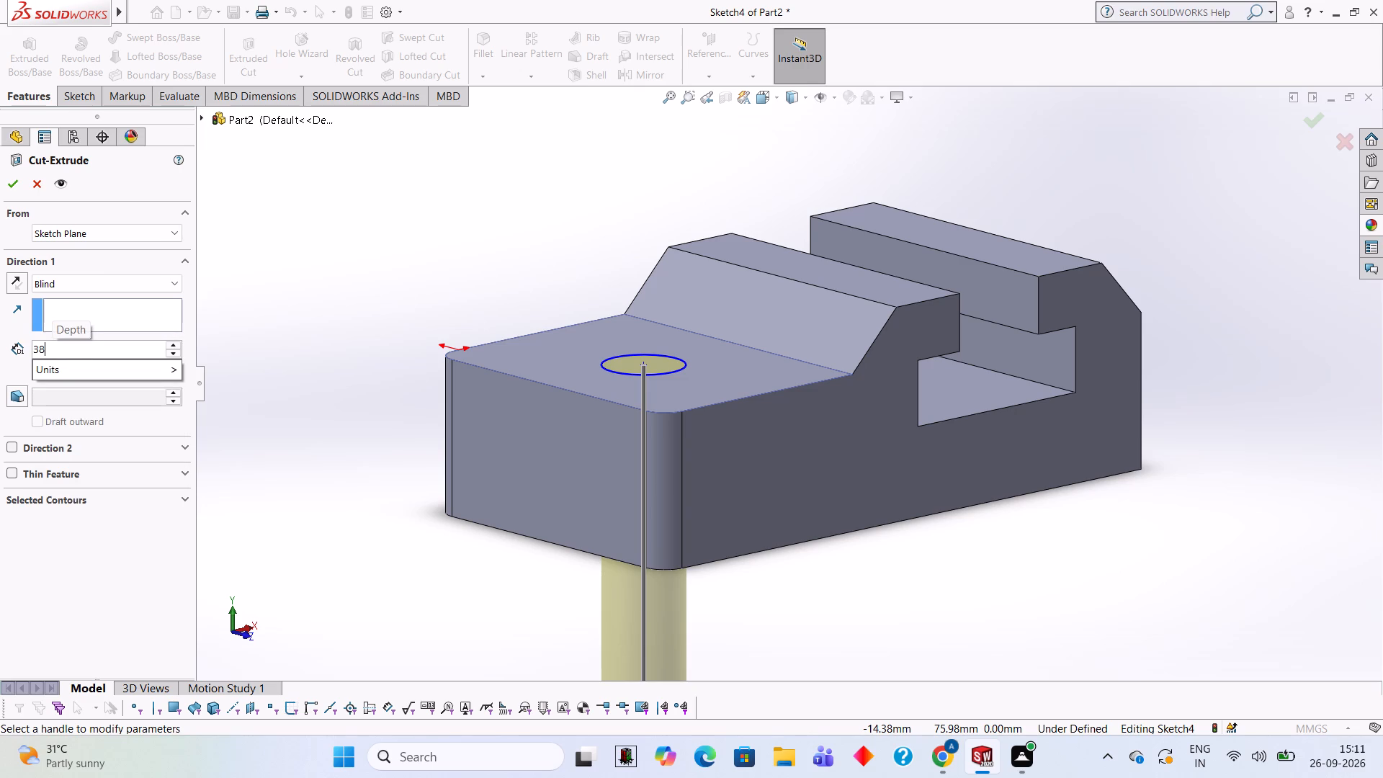
key("Return")
middle_click_drag(377, 432, 409, 409)
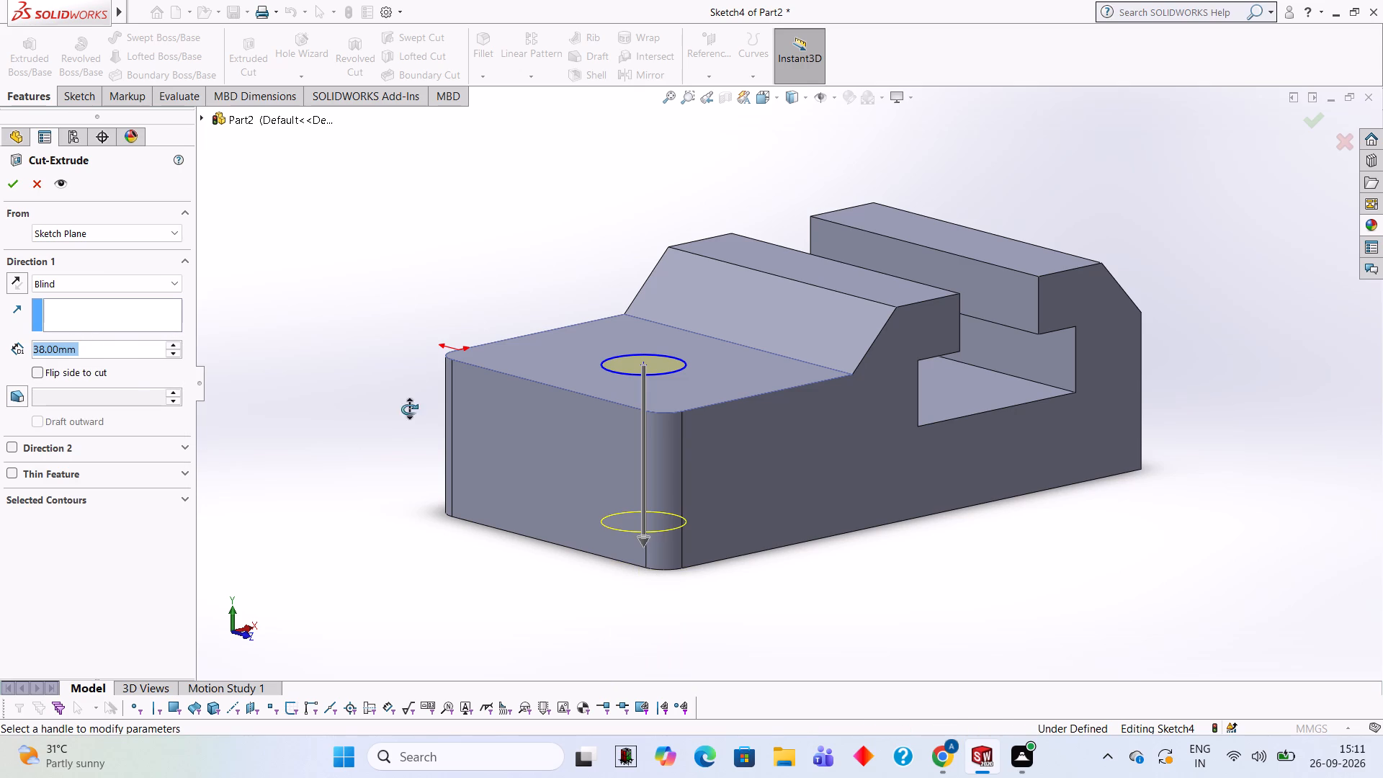
middle_click_drag(409, 409, 397, 369)
left_click(9, 181)
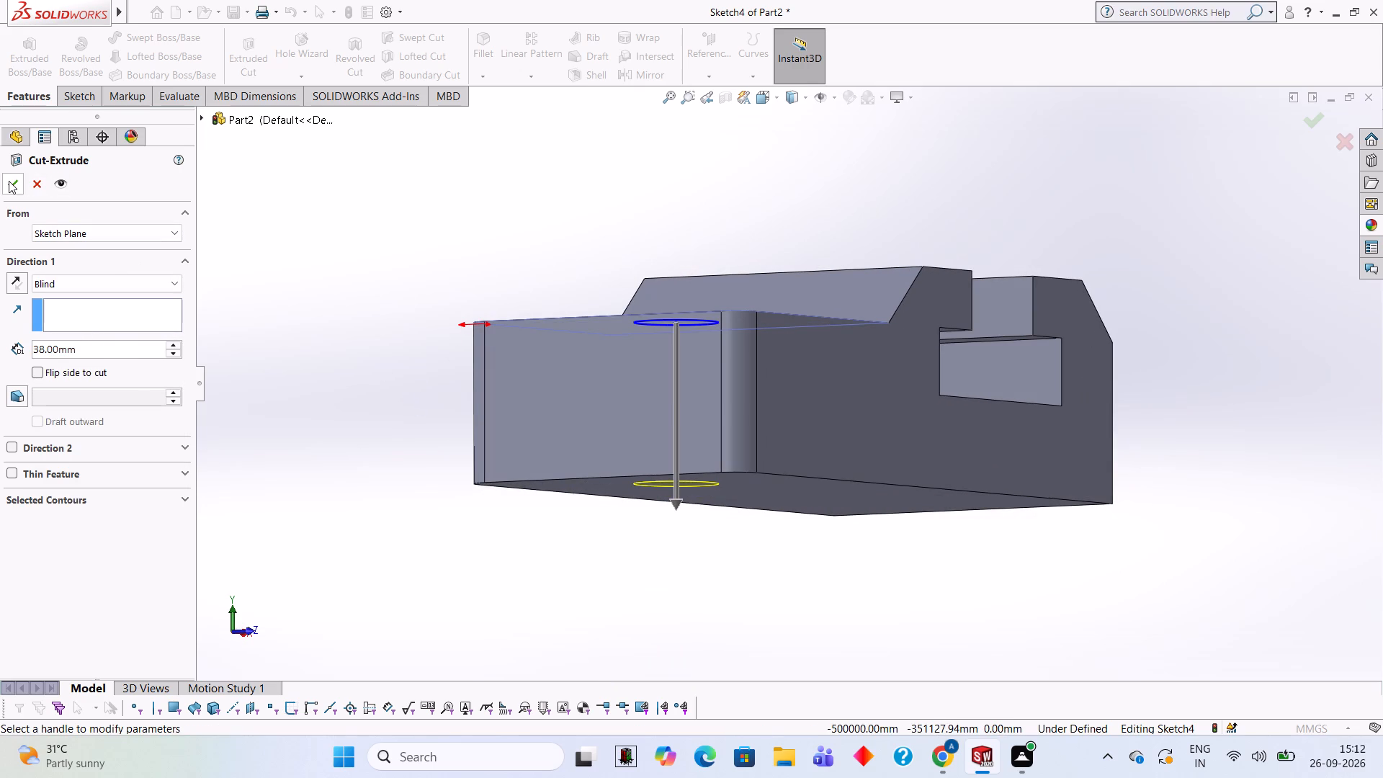
Open a new sketch on the flat end face between the two rounded vertical corners, viewed face-on.
middle_click_drag(445, 205, 337, 496)
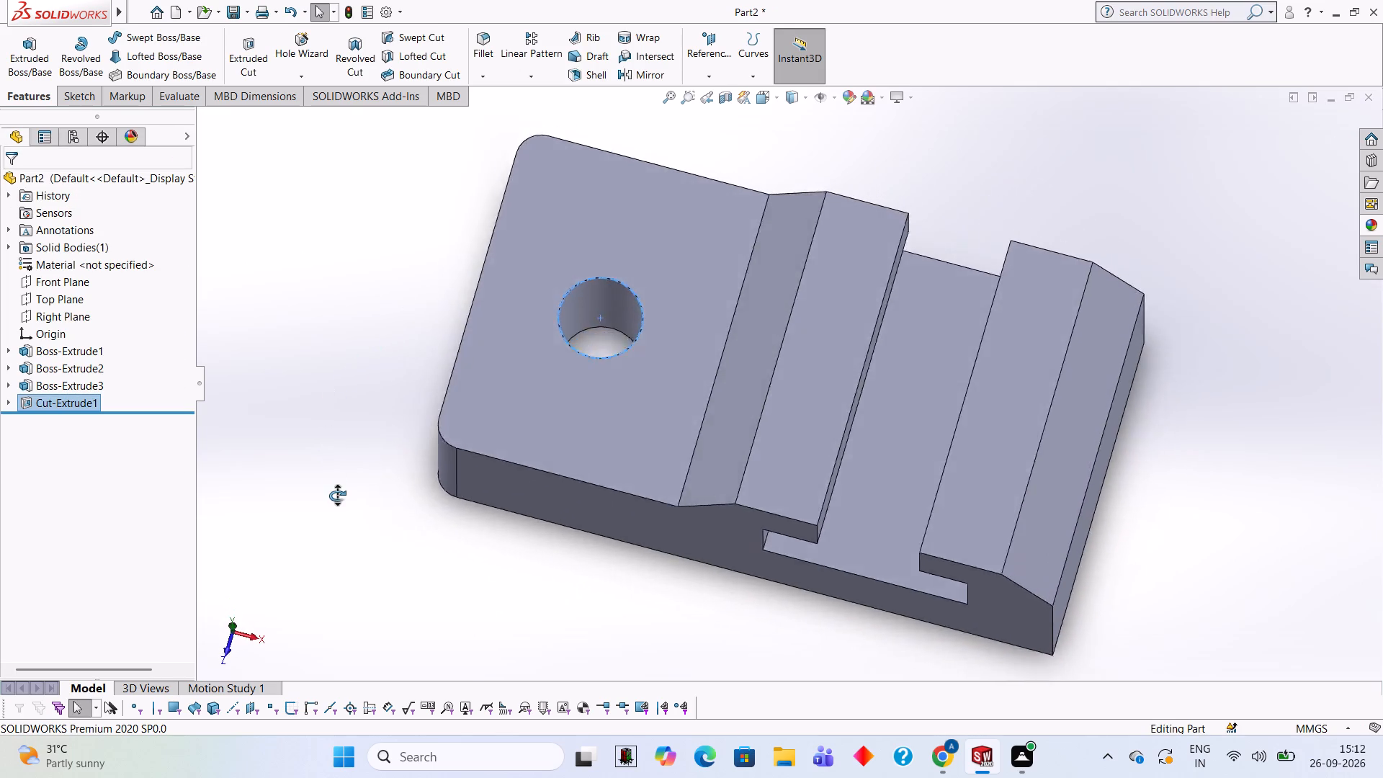
middle_click_drag(337, 496, 382, 468)
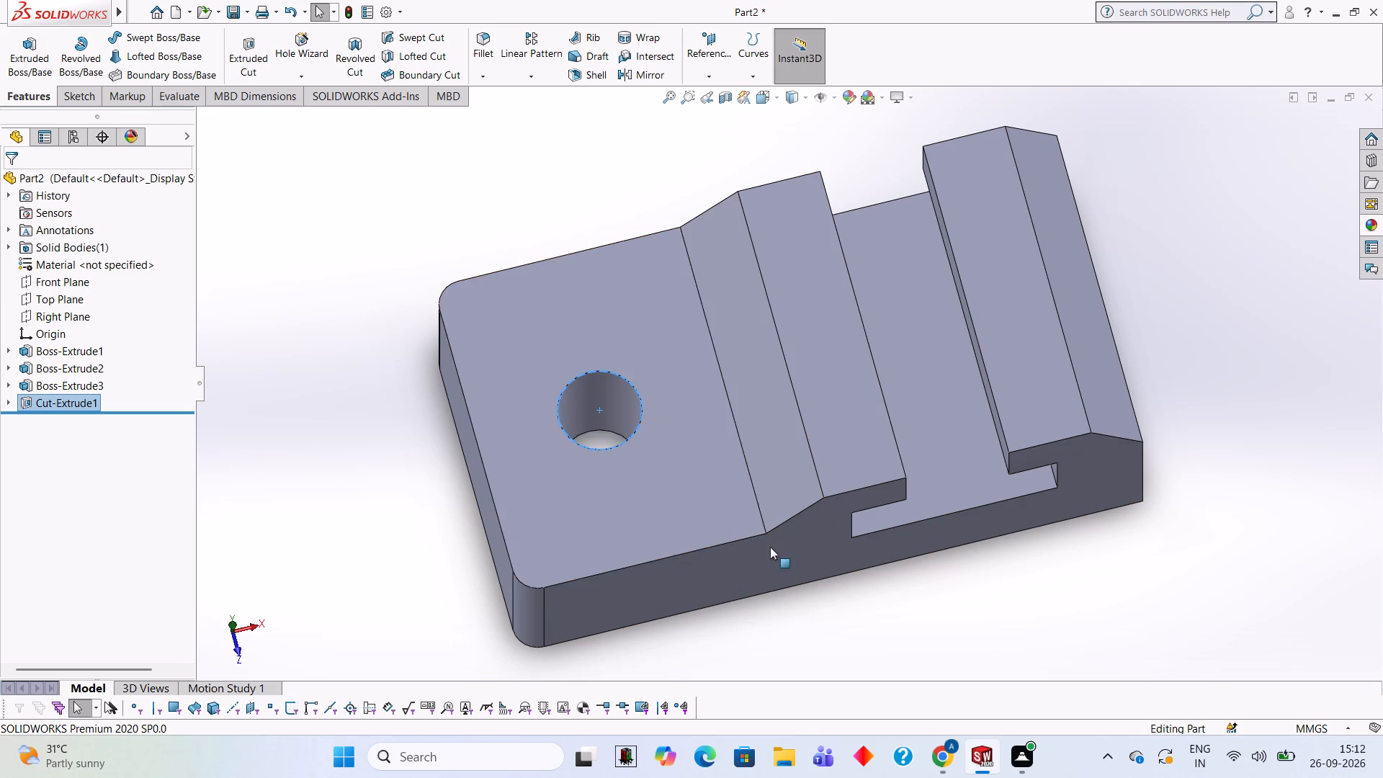
scroll(770, 547, "up", 2)
middle_click_drag(770, 547, 757, 339)
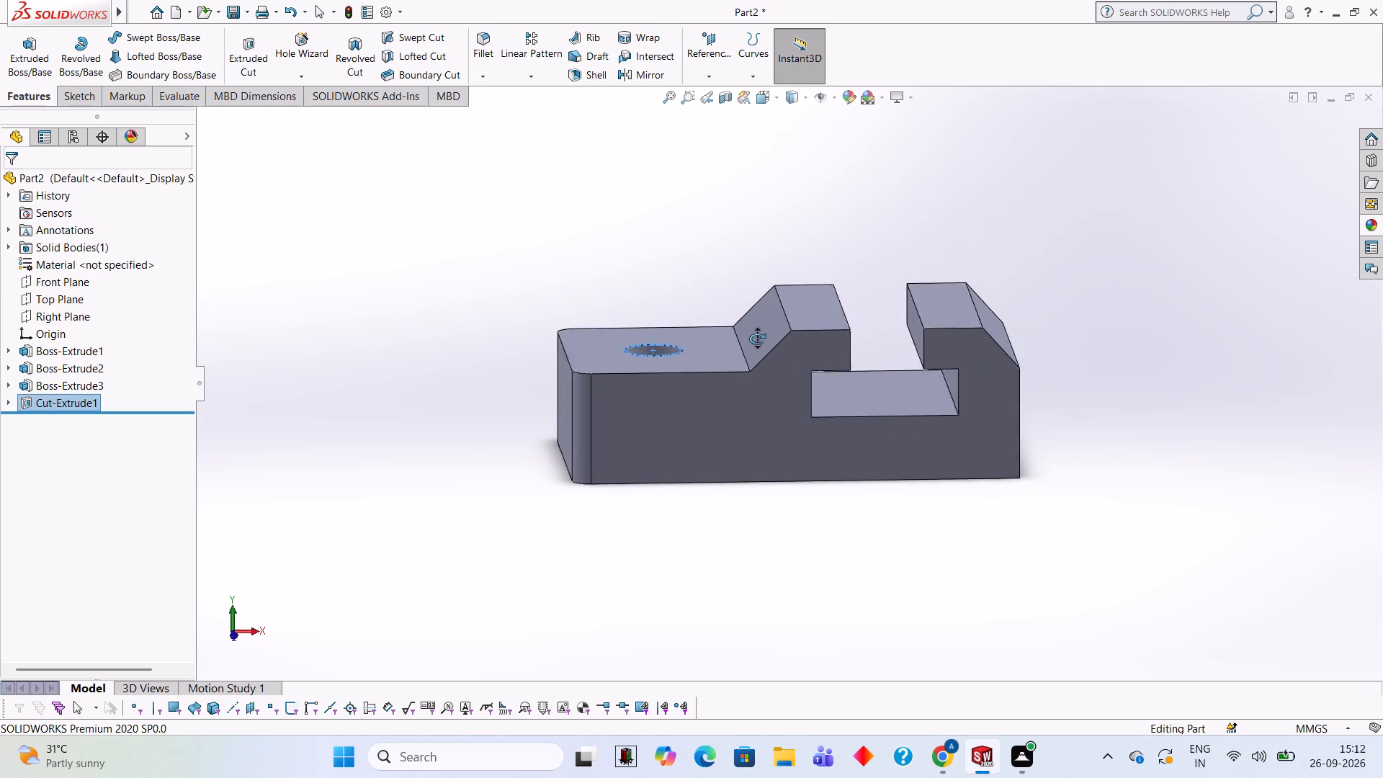
middle_click_drag(757, 339, 828, 350)
scroll(578, 311, "down", 1)
middle_click_drag(579, 312, 606, 332)
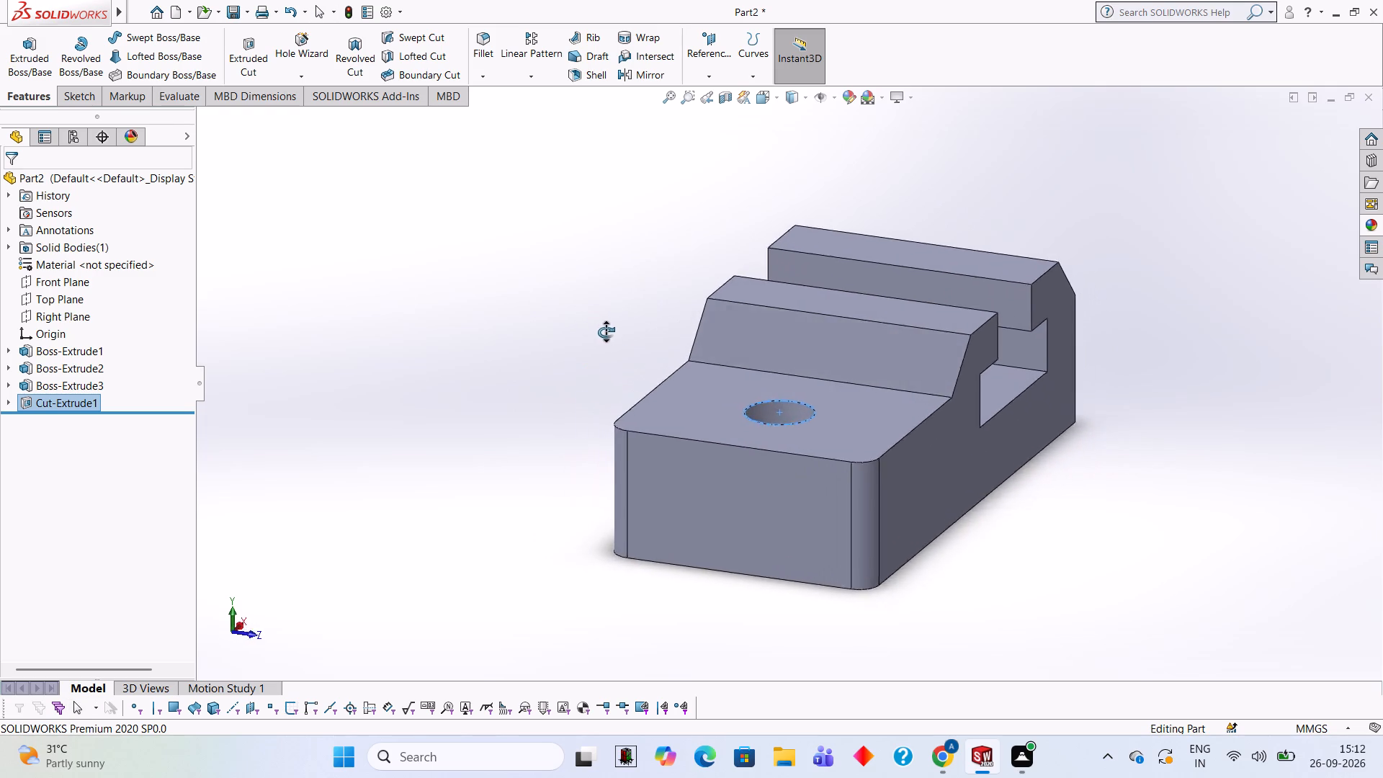
middle_click_drag(606, 332, 633, 282)
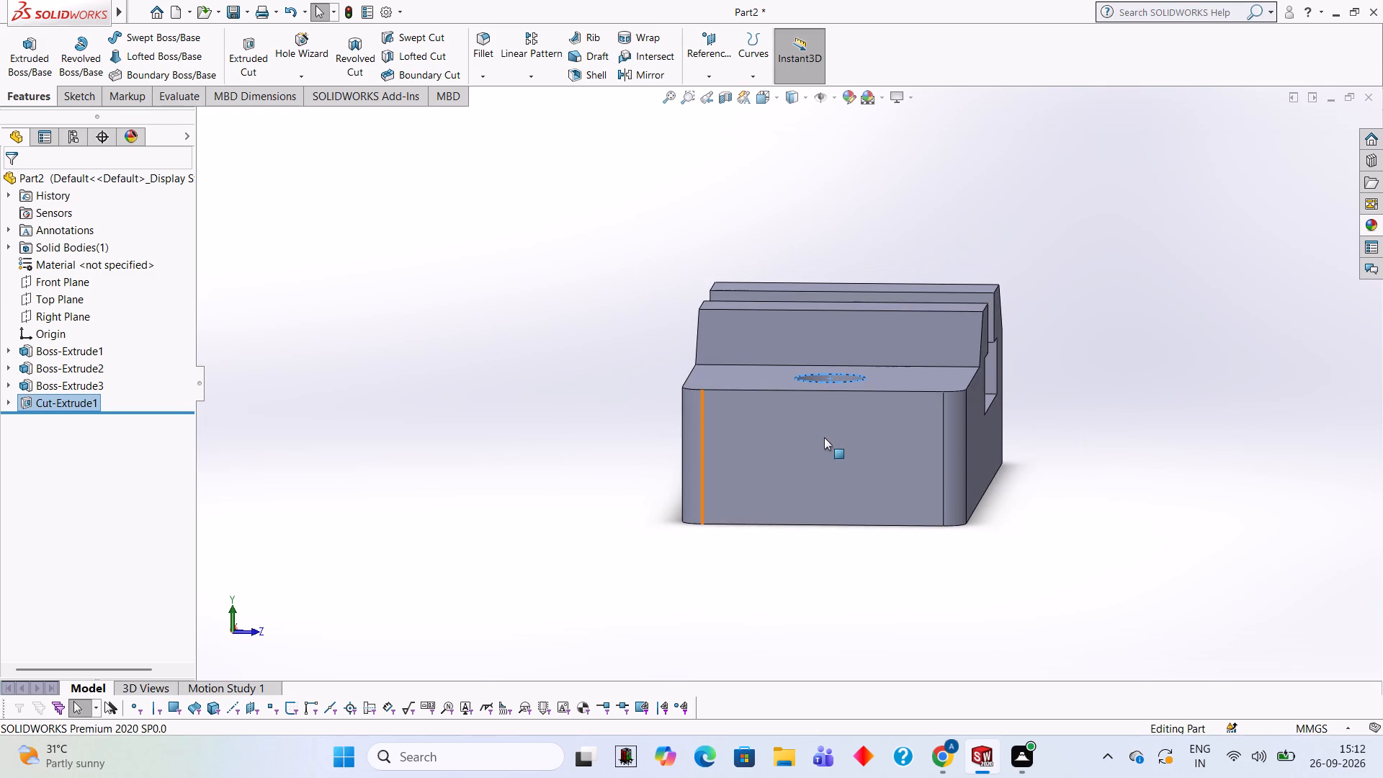
left_click(824, 437)
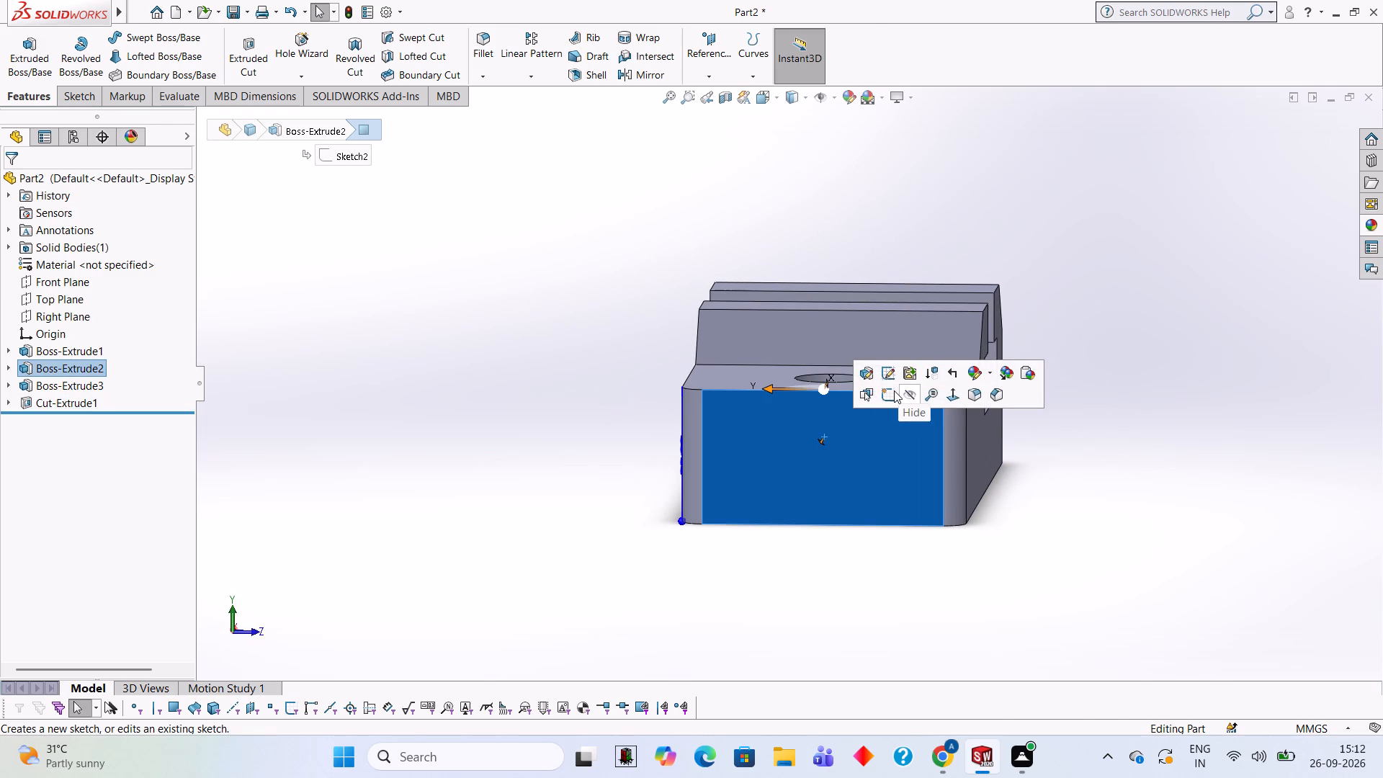
left_click(894, 390)
key("ctrl+8")
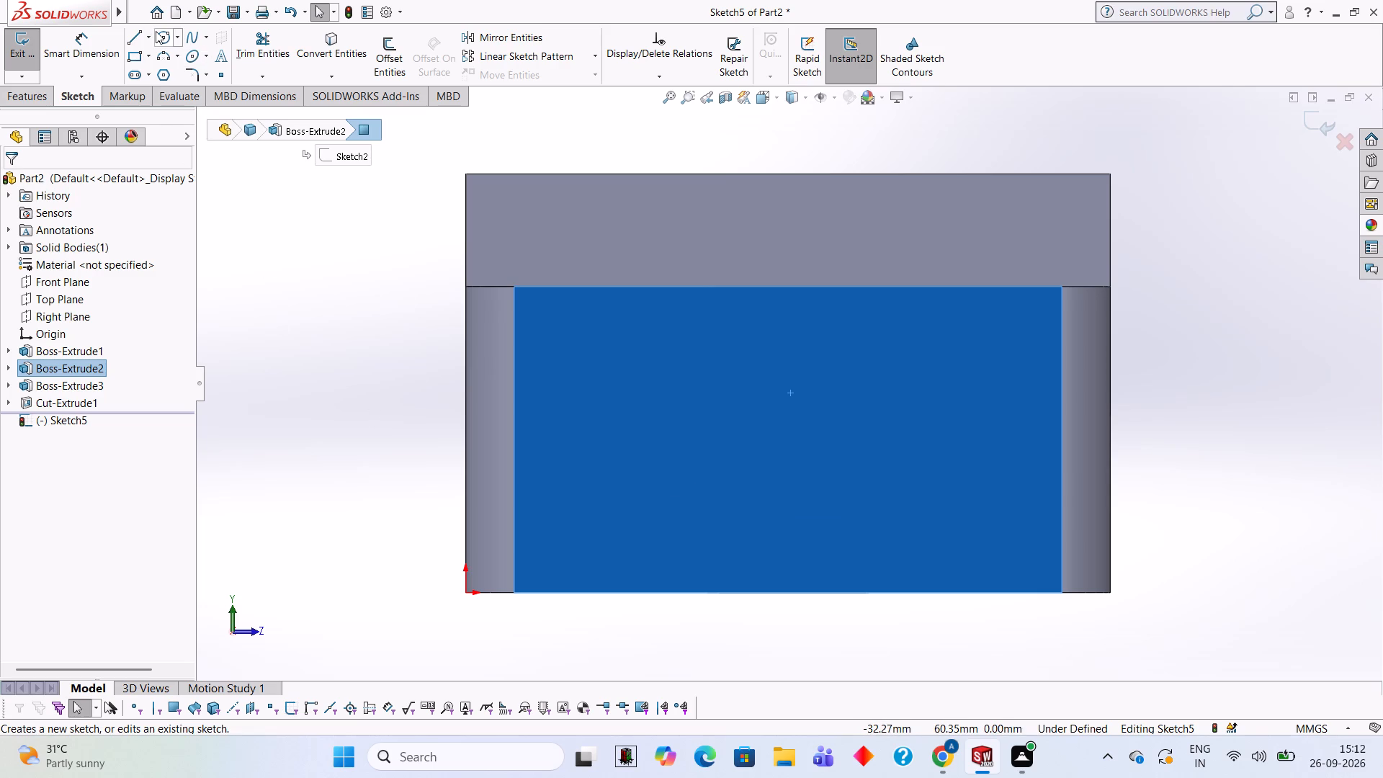
Sketch a 12 mm vertical line upward from the midpoint of the end face's bottom edge.
left_click(134, 40)
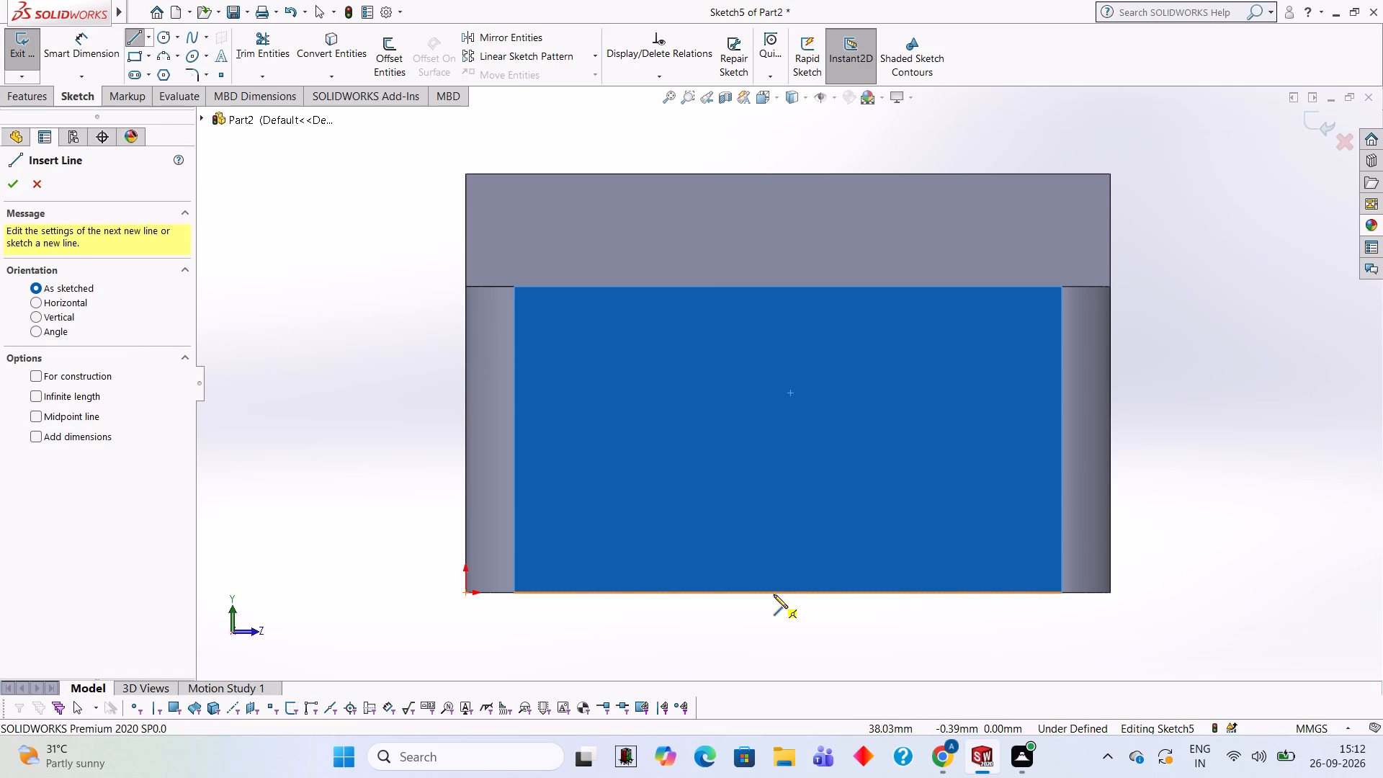
left_click(787, 592)
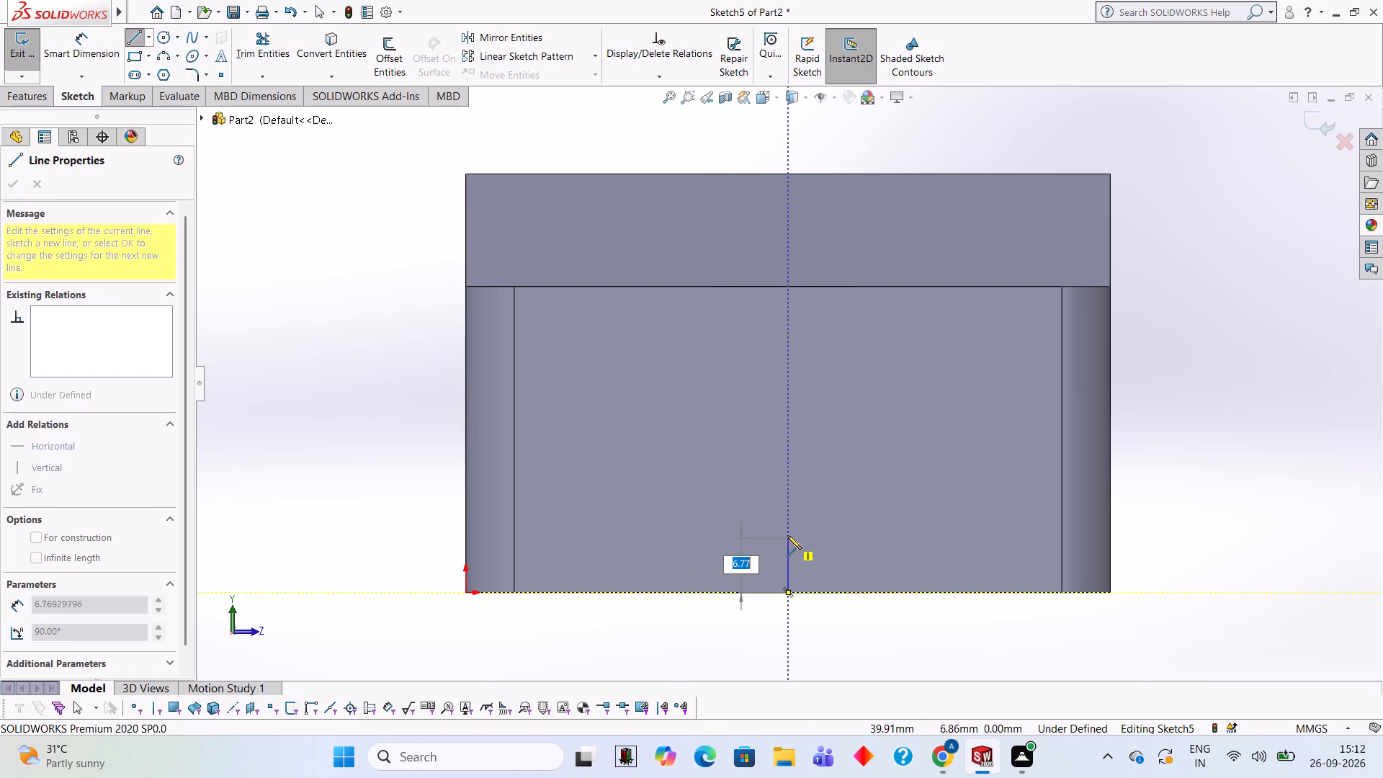
type("12")
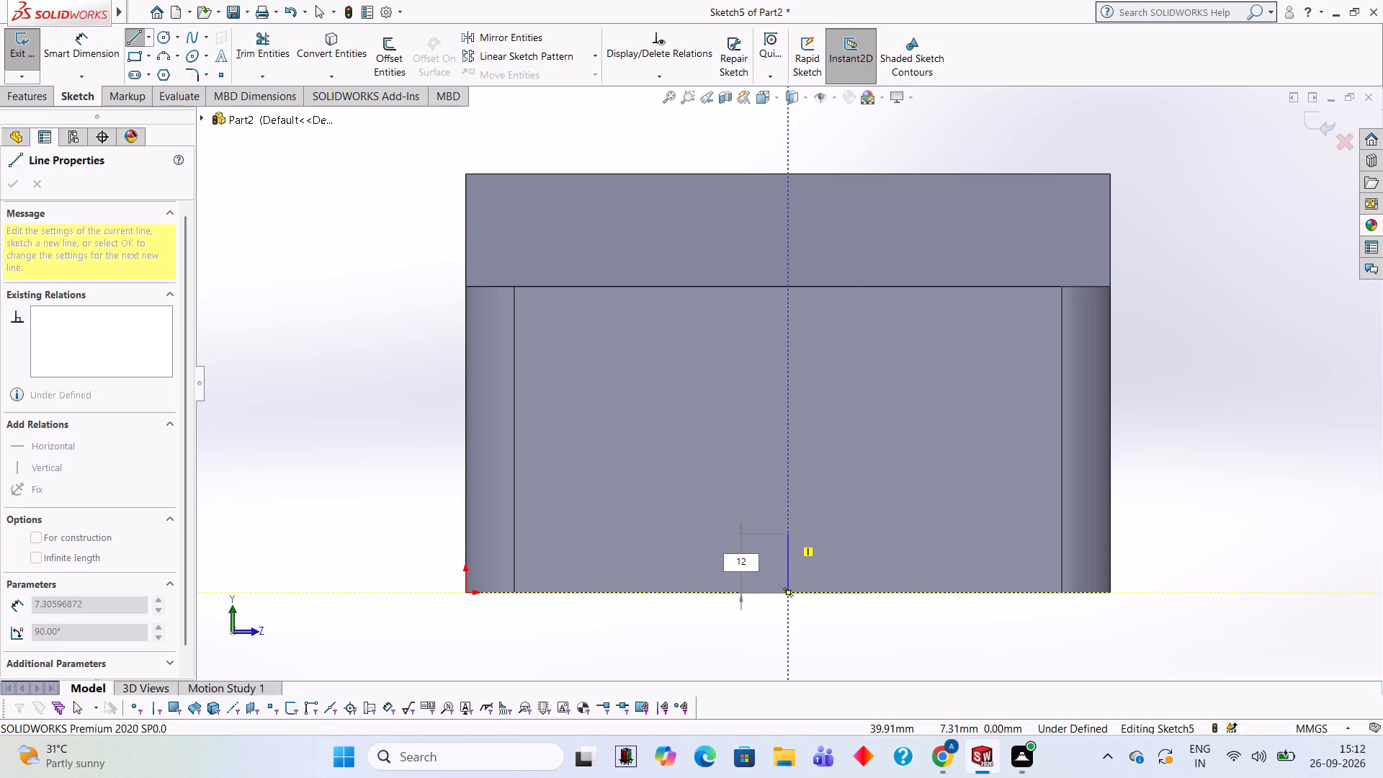
key("Return")
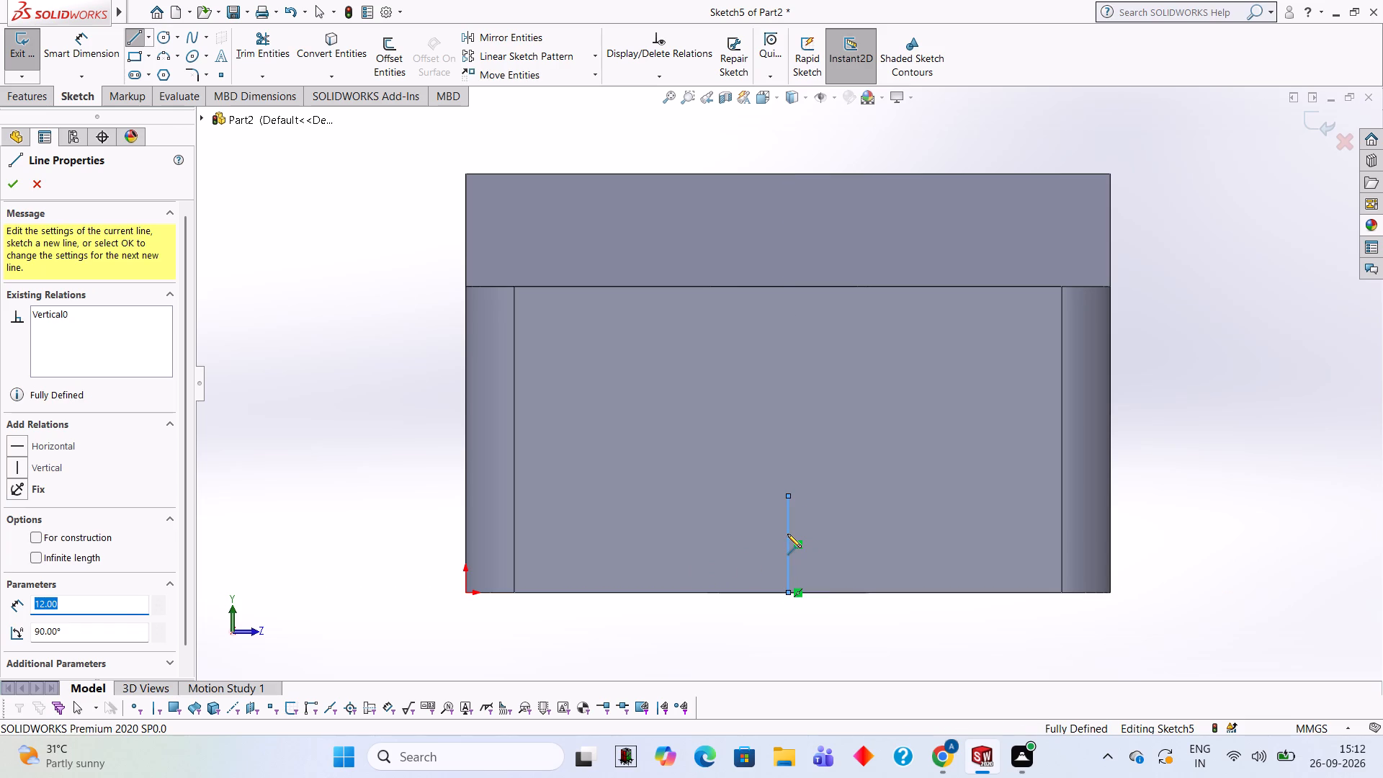
Work out half of 56 in Calculator and sketch a 28 mm horizontal line from the vertical line's upper end toward the origin side.
type("56")
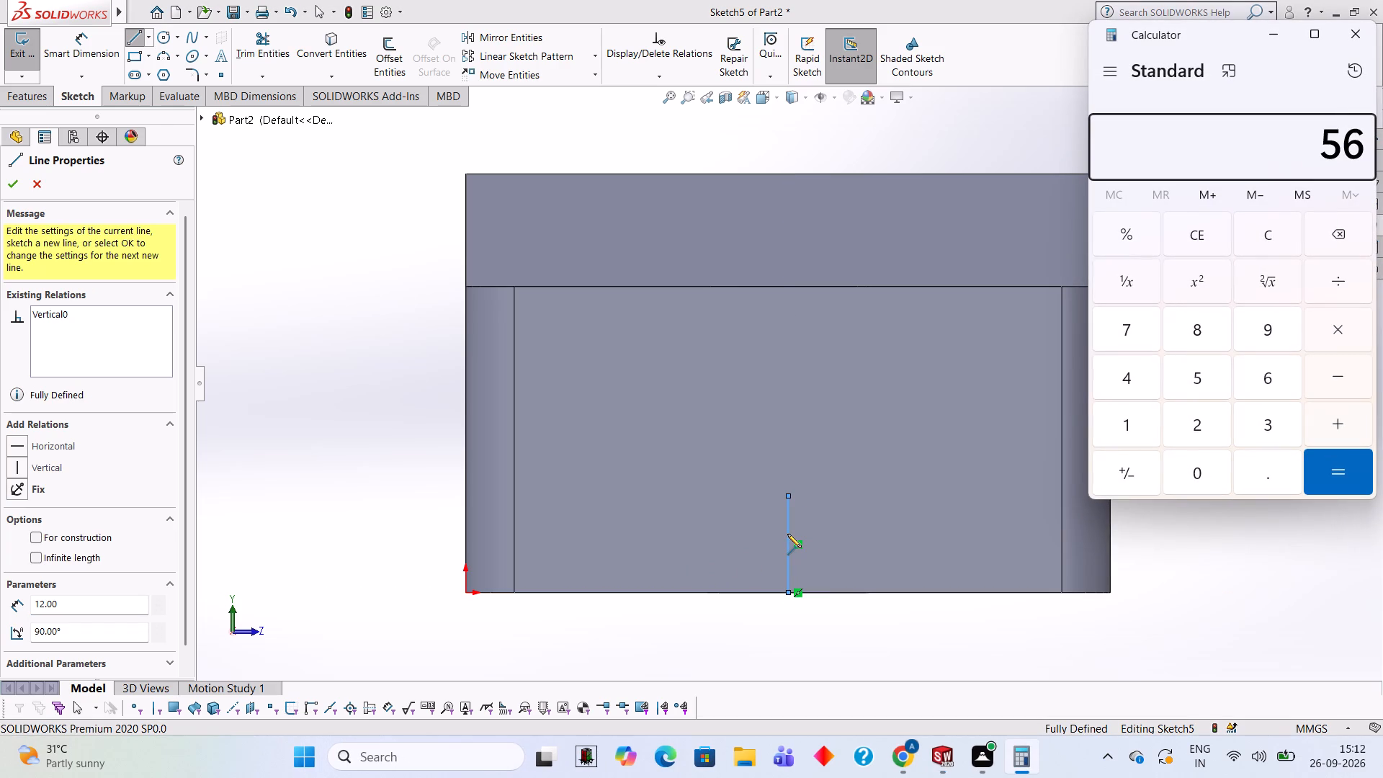
type("/2")
key("Return")
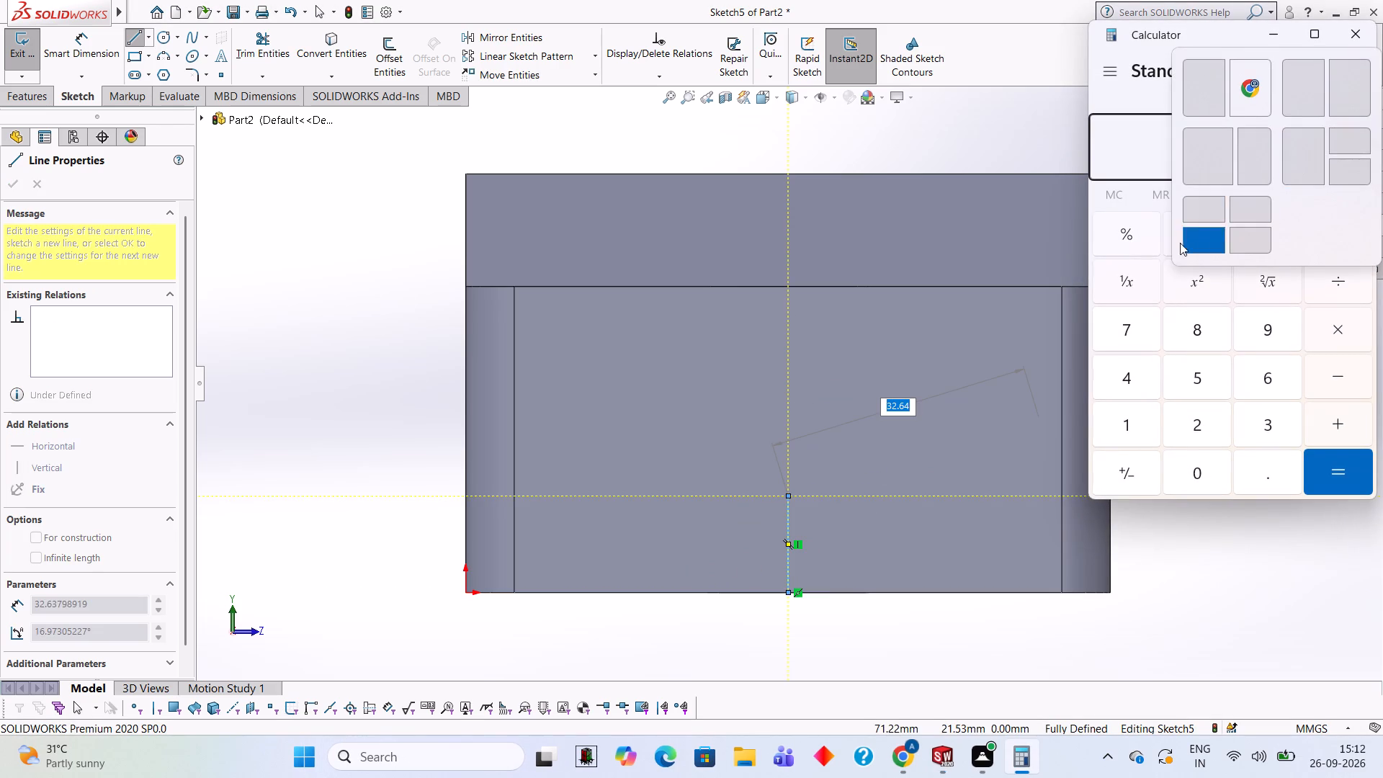
left_click(1348, 29)
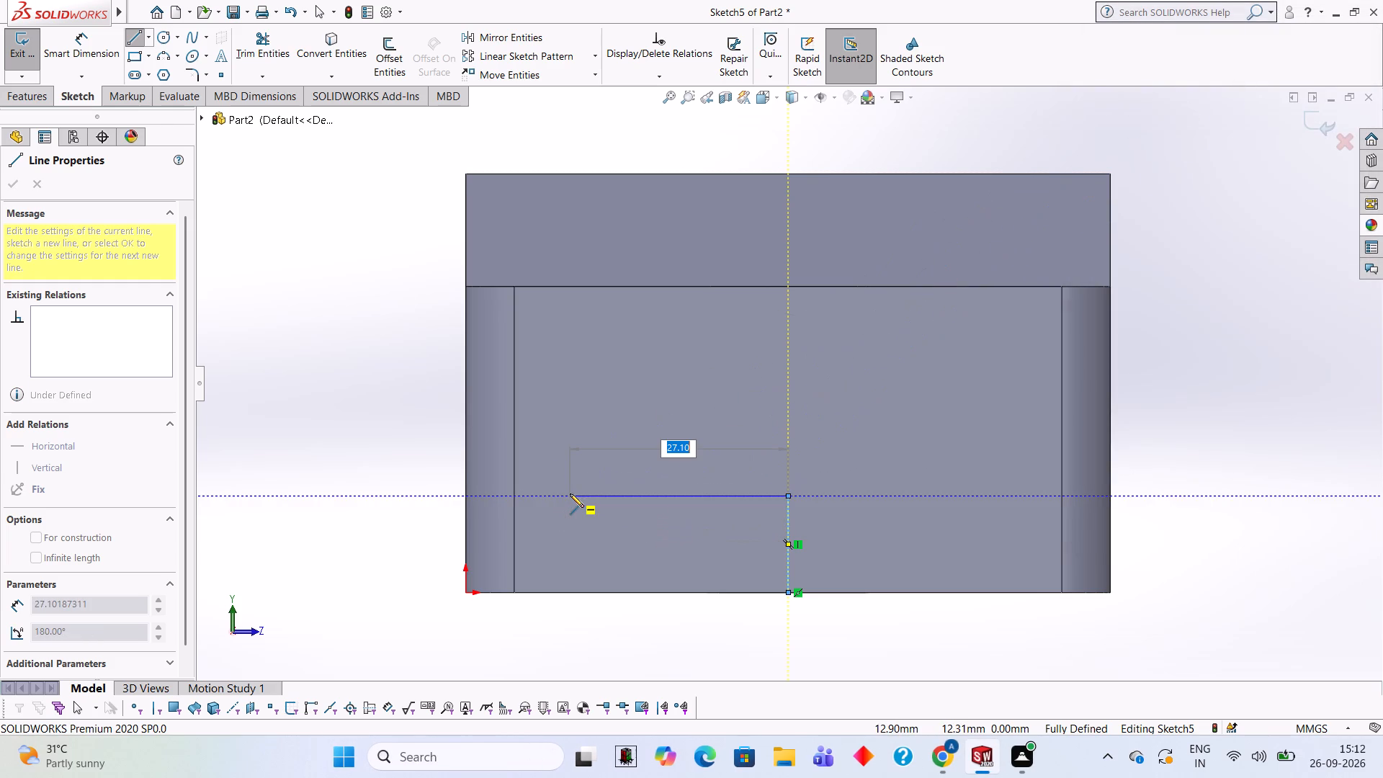
key("2")
key("8")
key("Return")
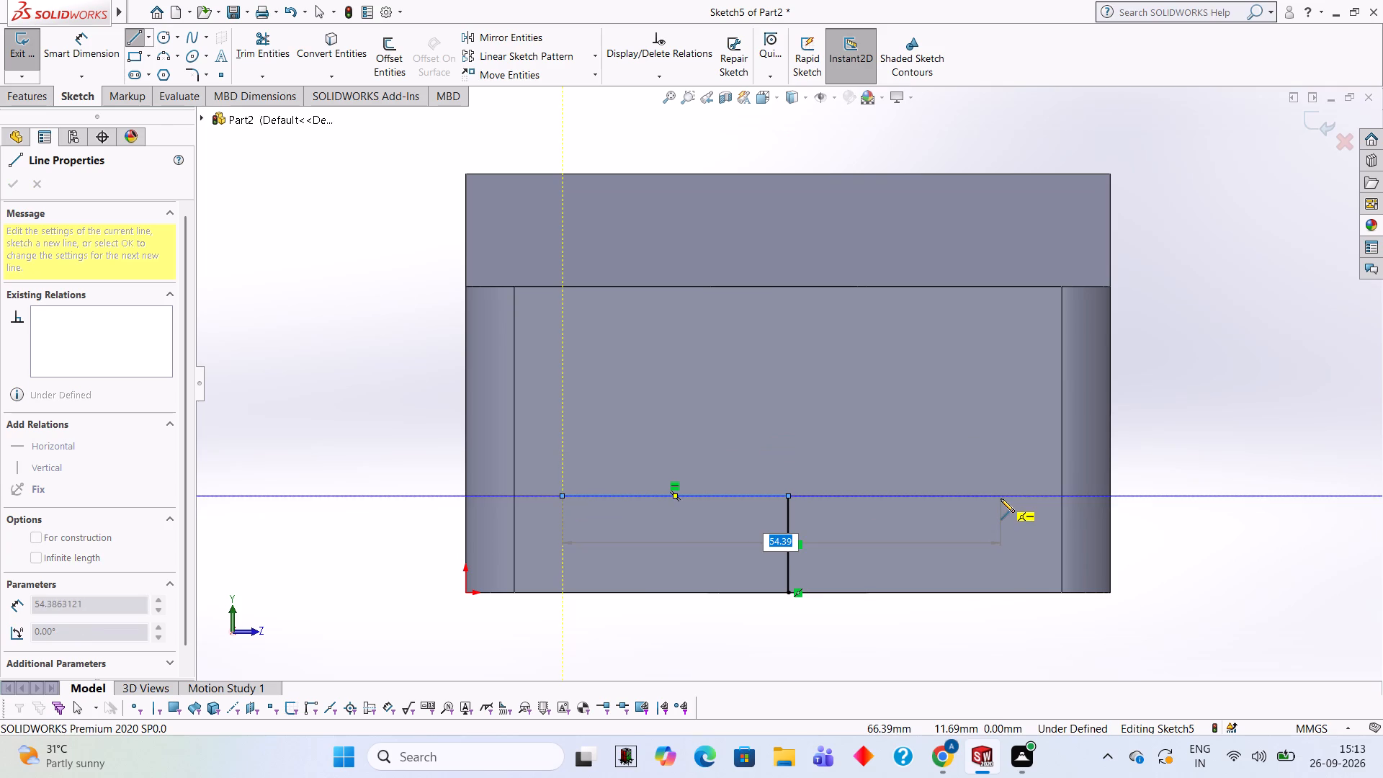
Sketch a 56 mm horizontal line from the 28 mm line's outer end back across the vertical line.
type("56")
key("Return")
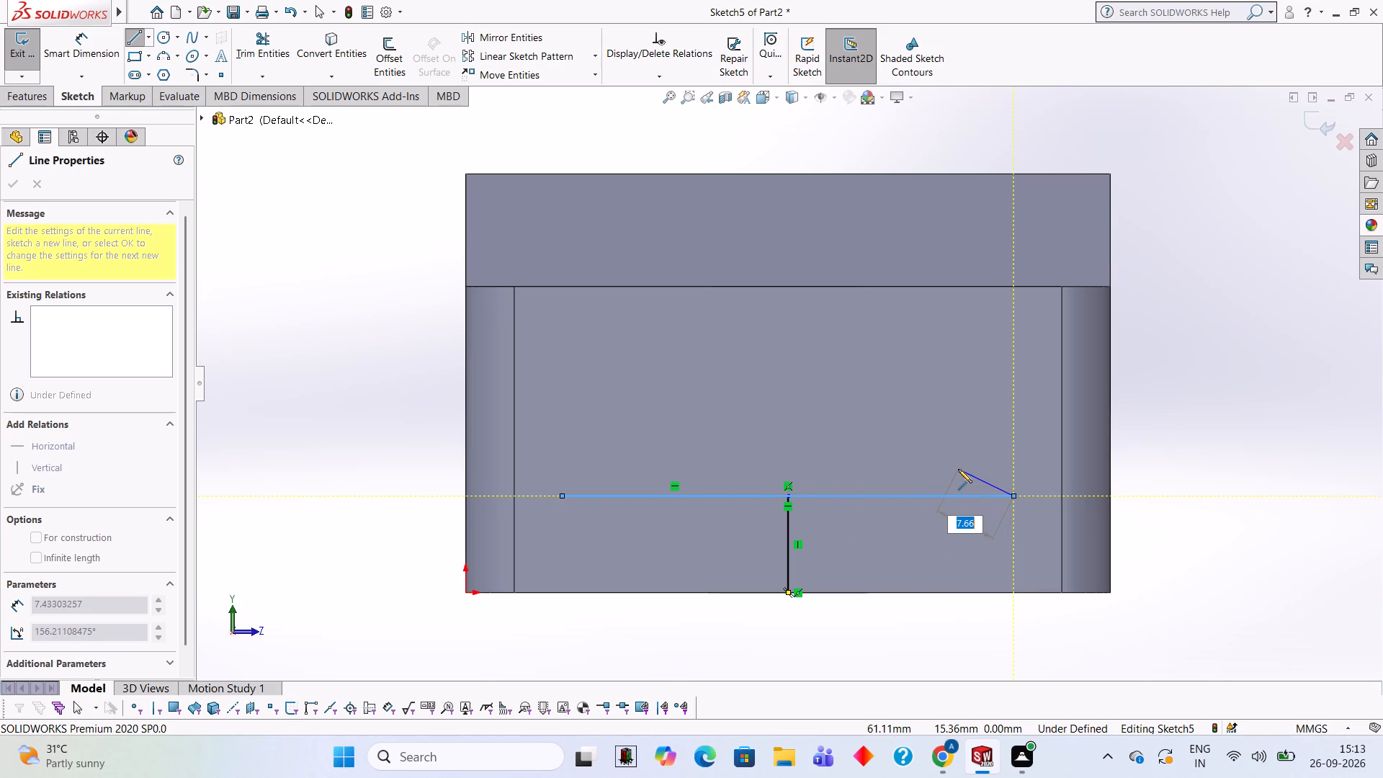
key("Escape")
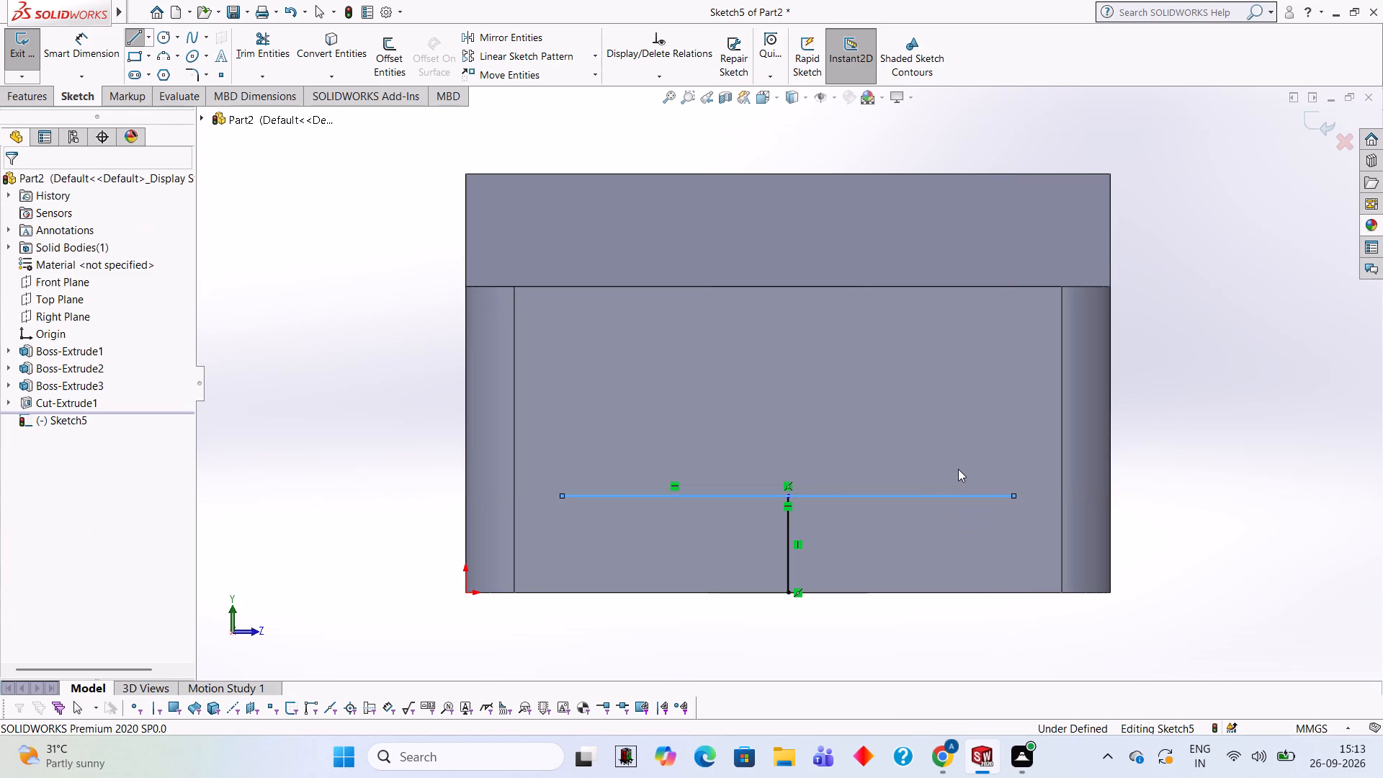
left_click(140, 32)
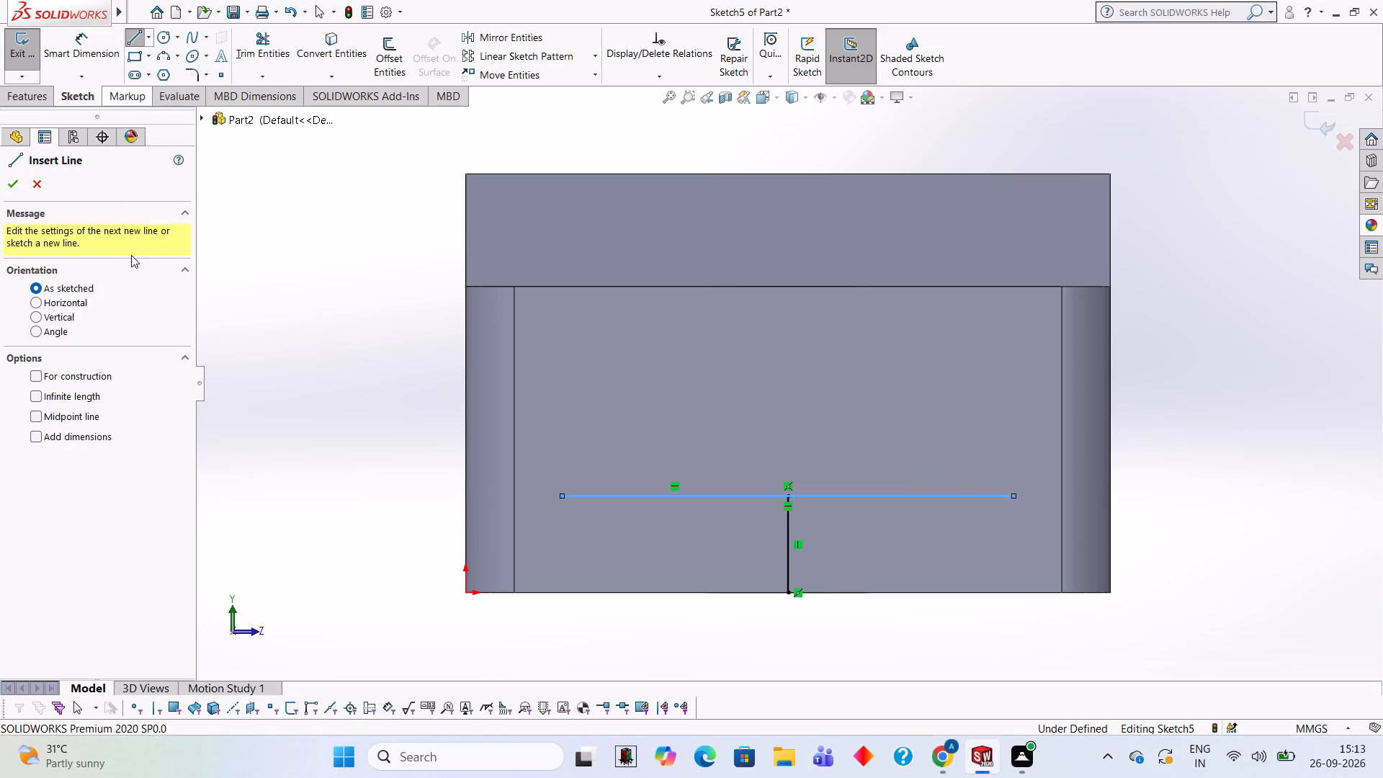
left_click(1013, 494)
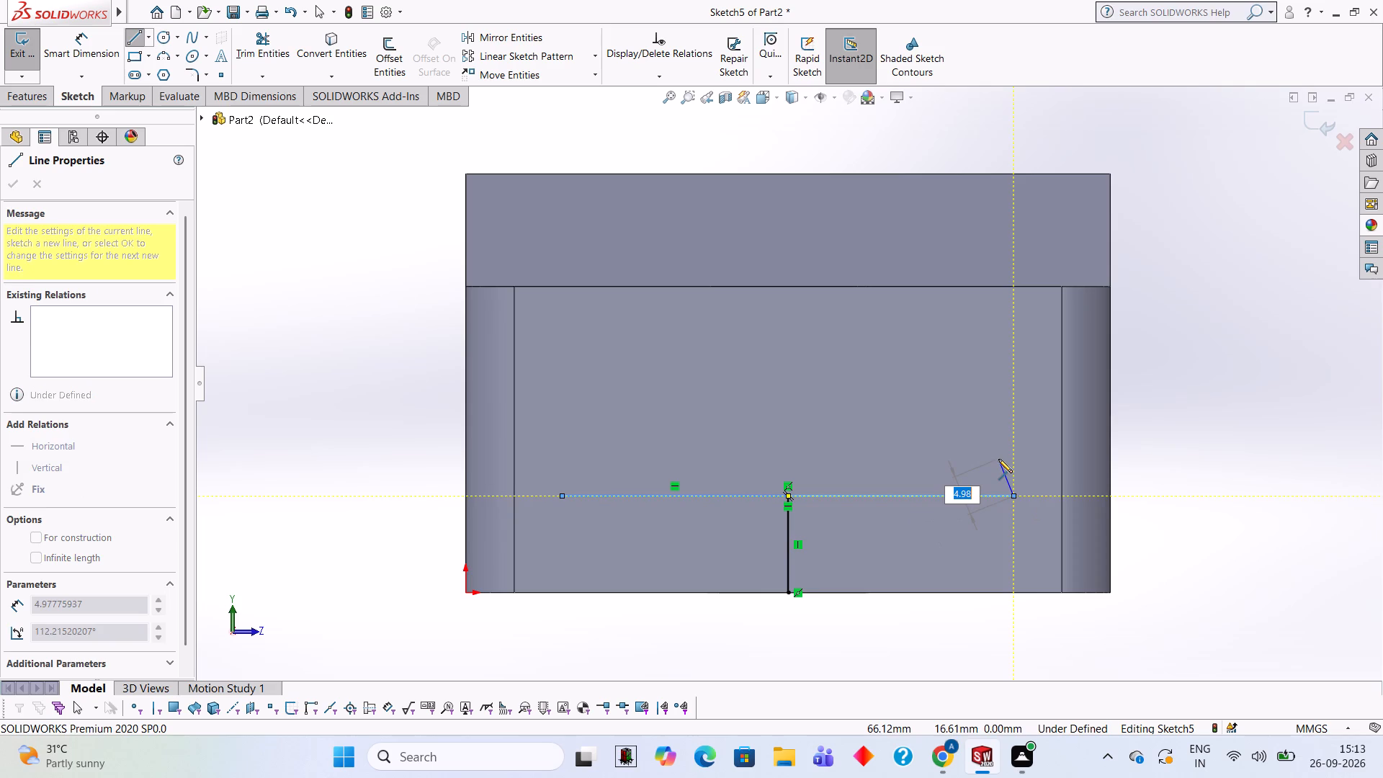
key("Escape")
Sketch a line at a 60° angle from the 56 mm line's end farther from the origin, down and inward to the face's bottom edge.
left_click(130, 40)
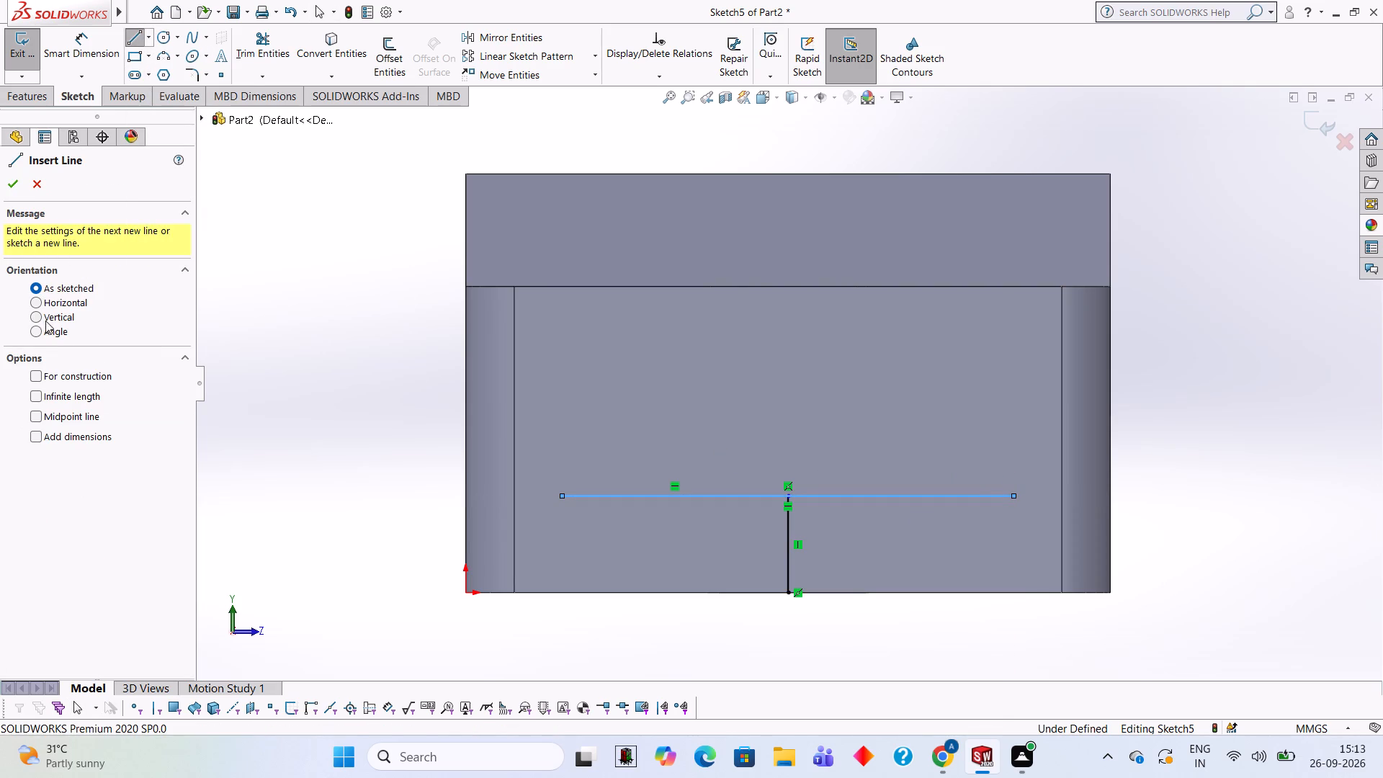
left_click(37, 330)
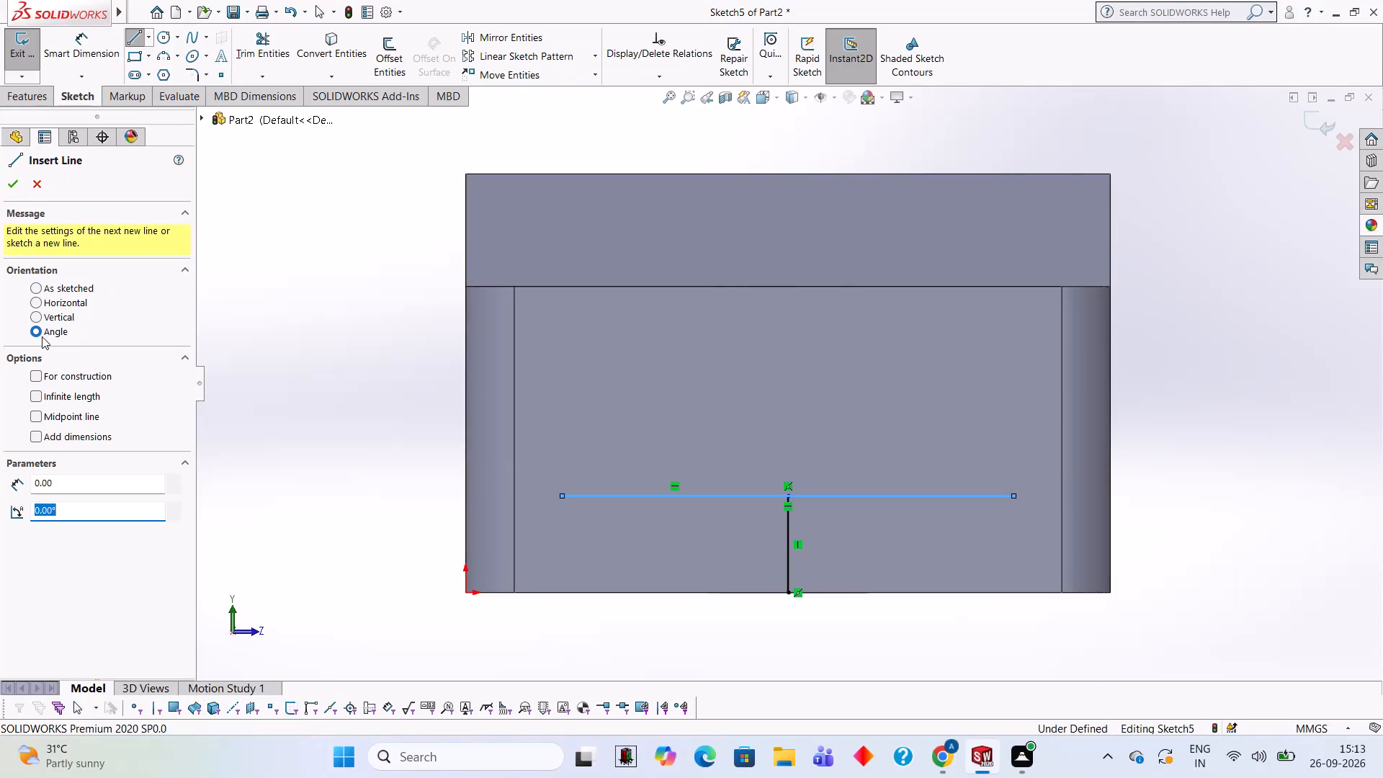
type("60")
key("Return")
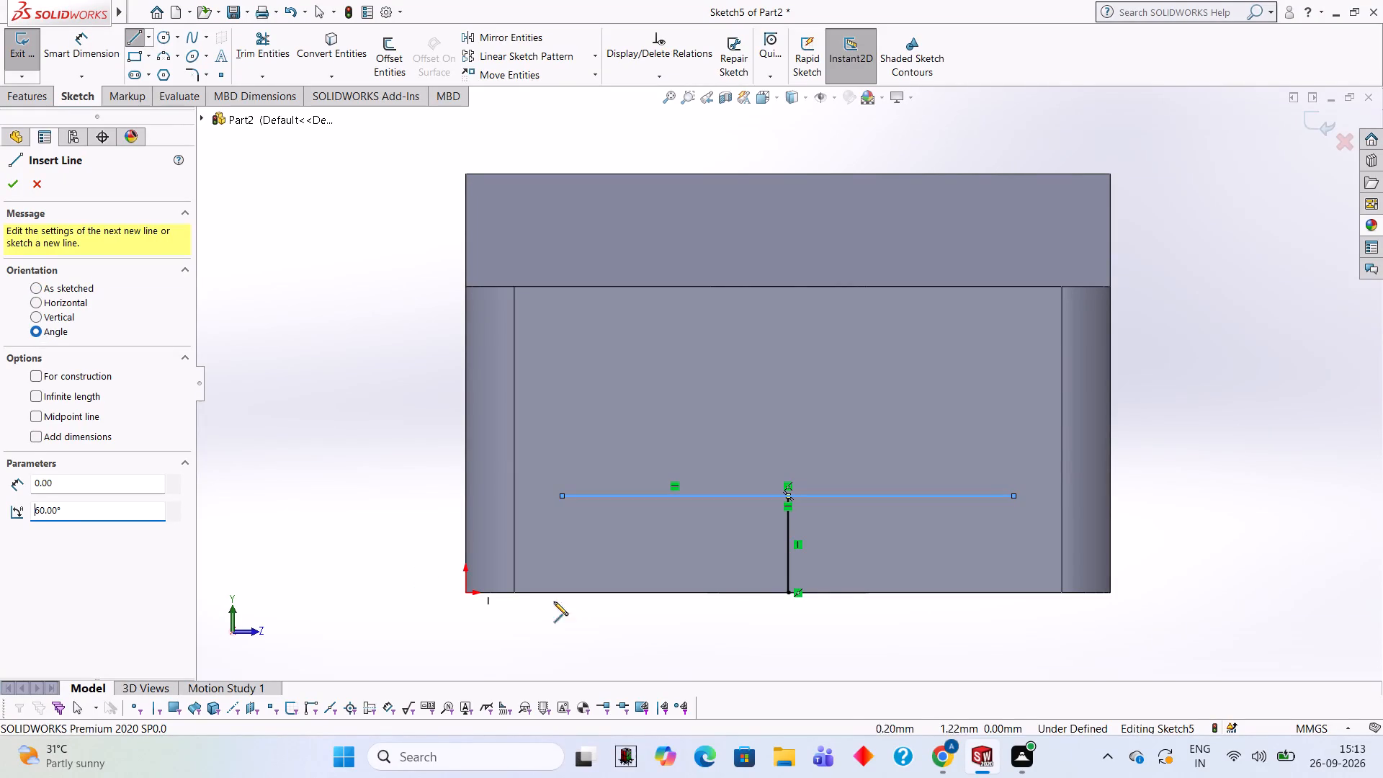
left_click(1013, 494)
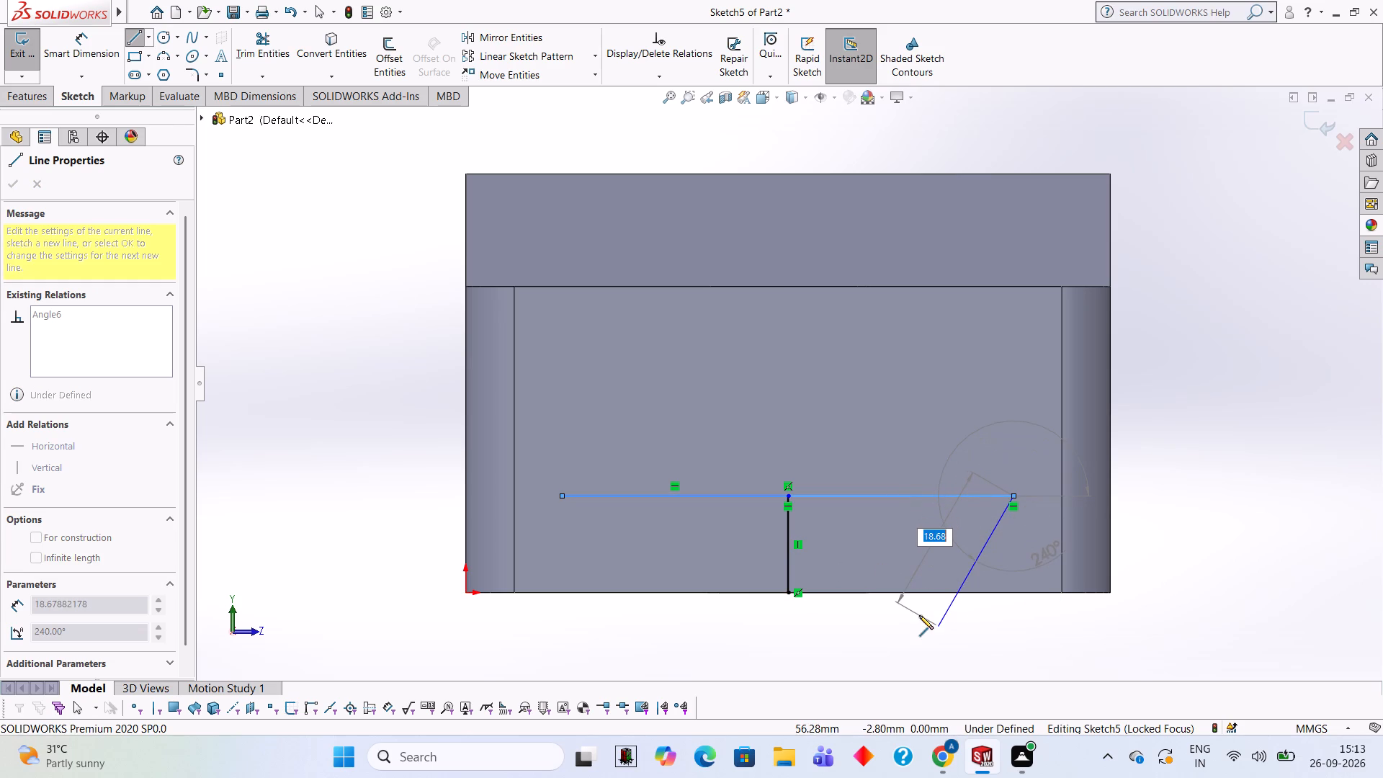
left_click(955, 591)
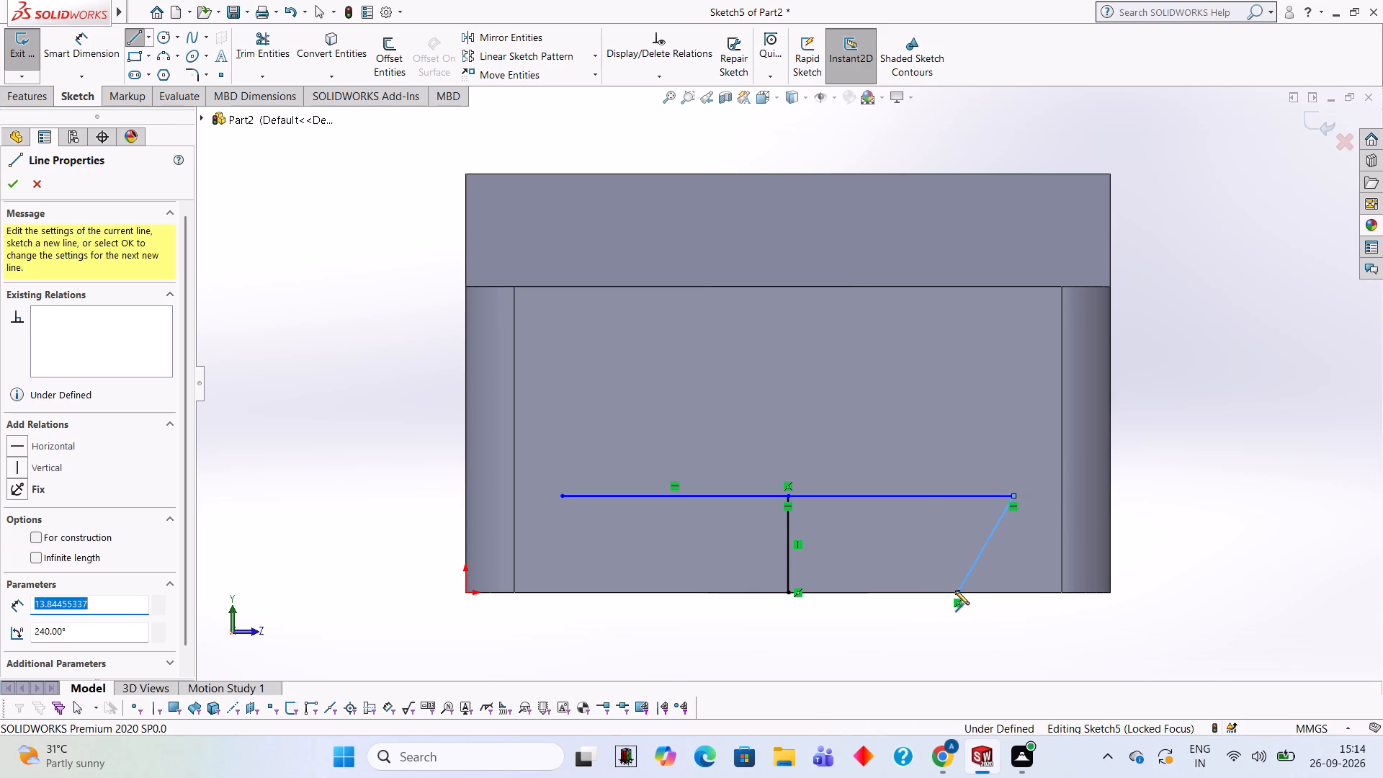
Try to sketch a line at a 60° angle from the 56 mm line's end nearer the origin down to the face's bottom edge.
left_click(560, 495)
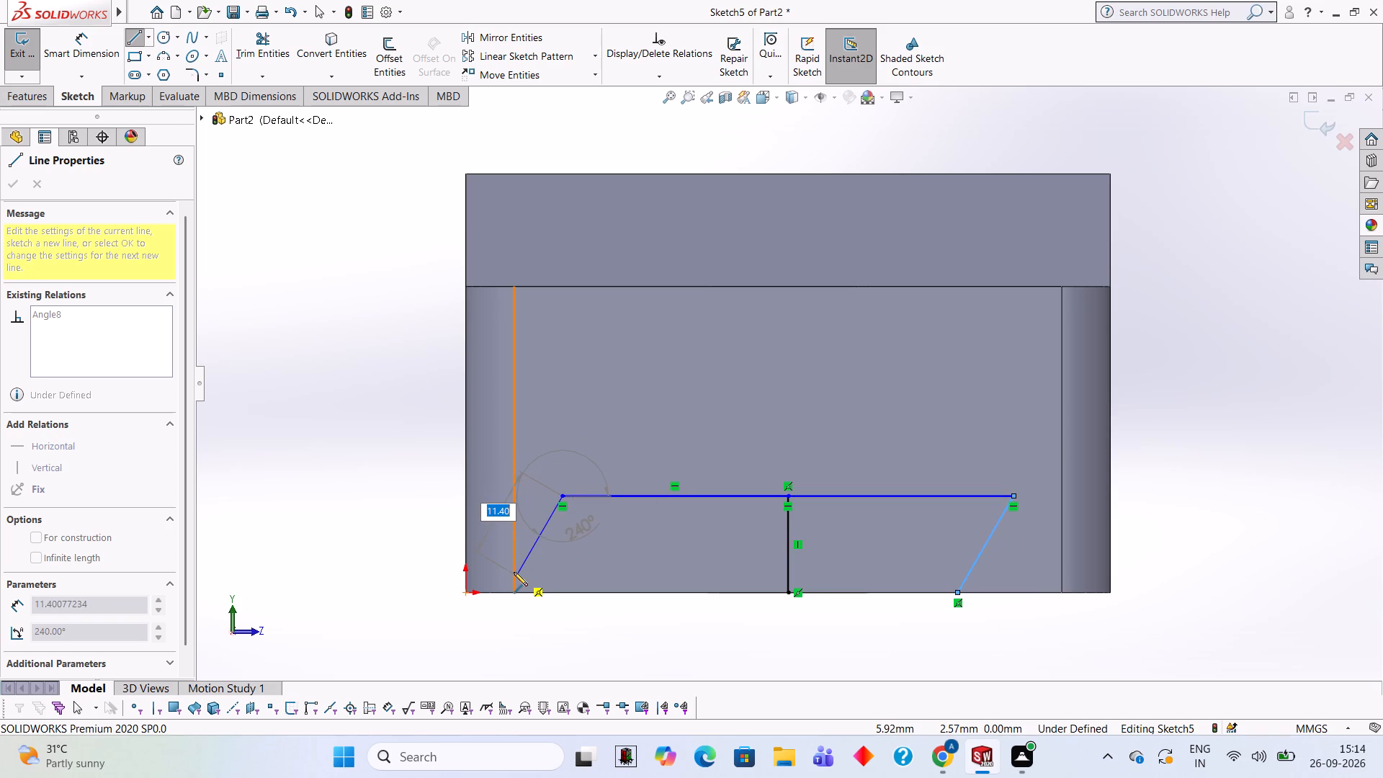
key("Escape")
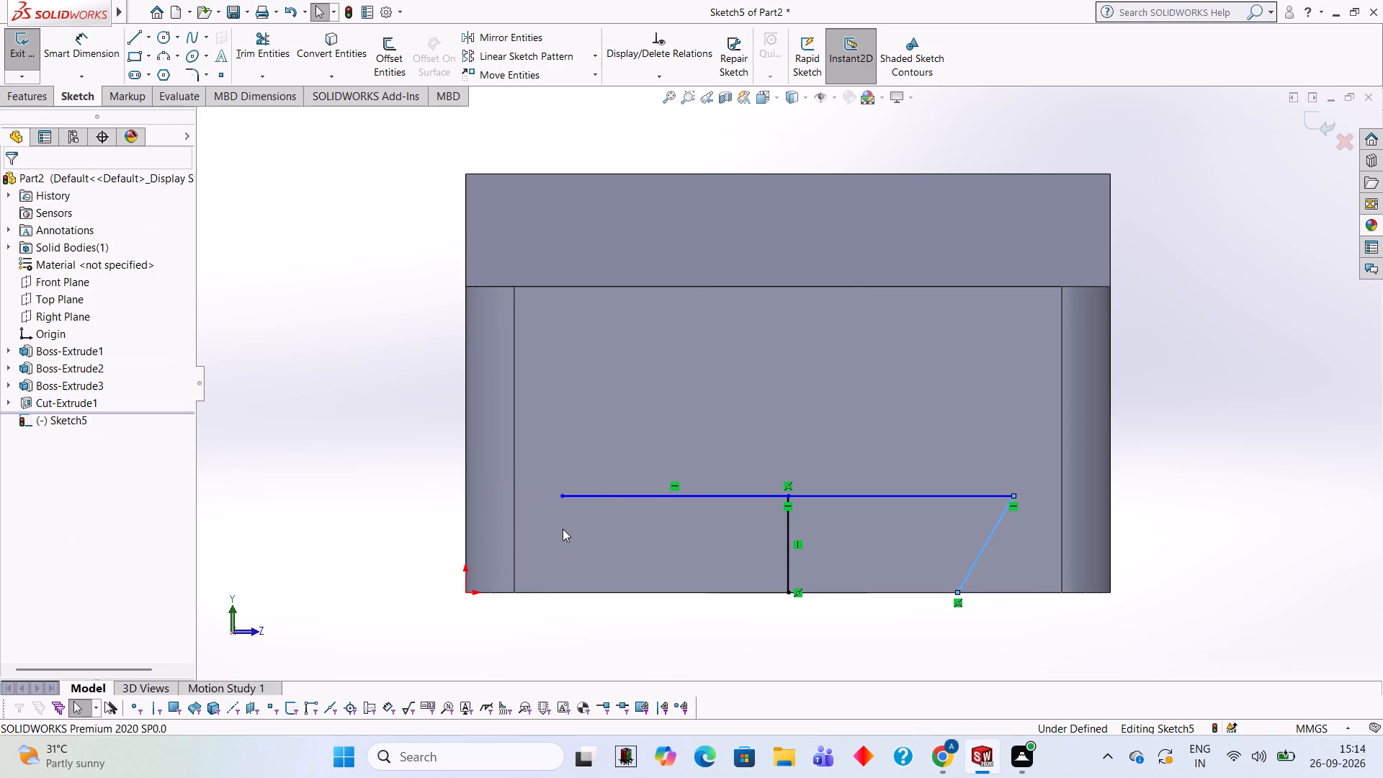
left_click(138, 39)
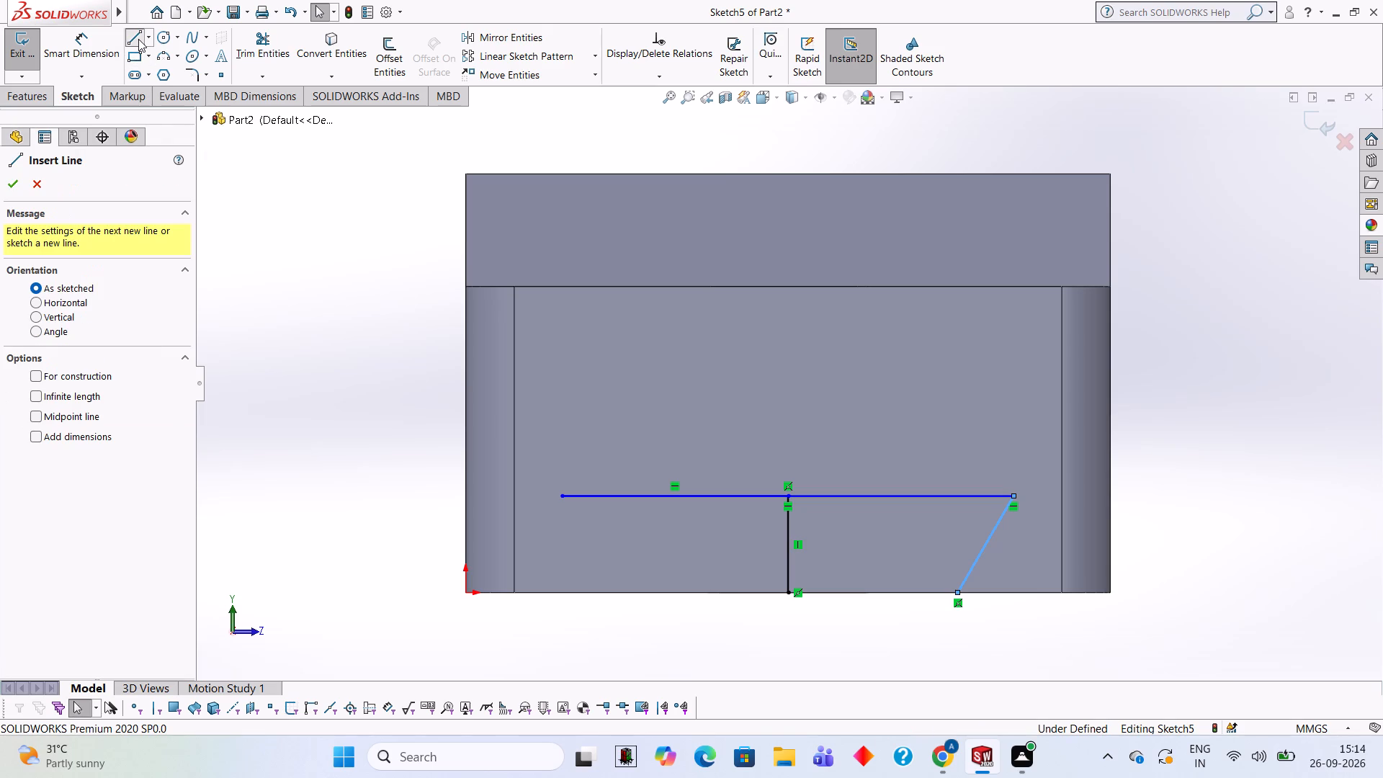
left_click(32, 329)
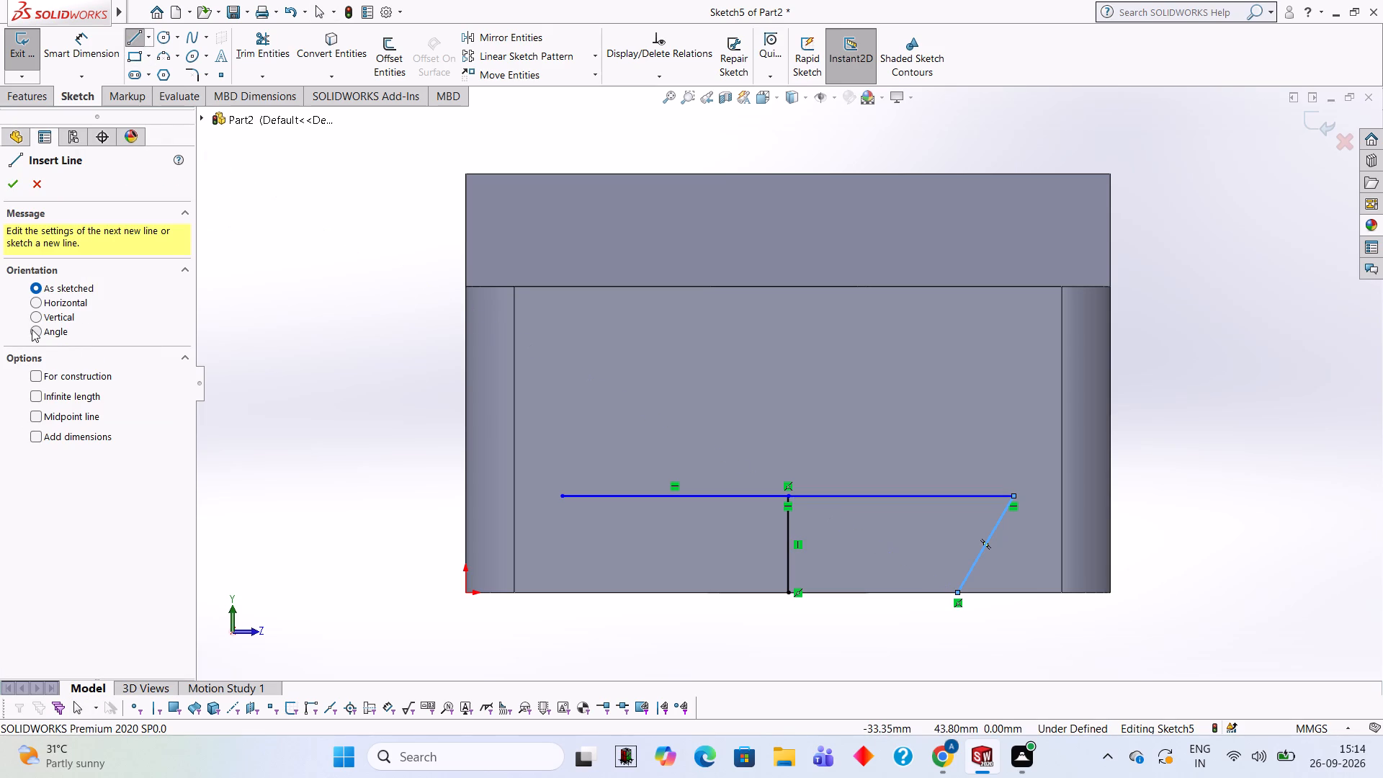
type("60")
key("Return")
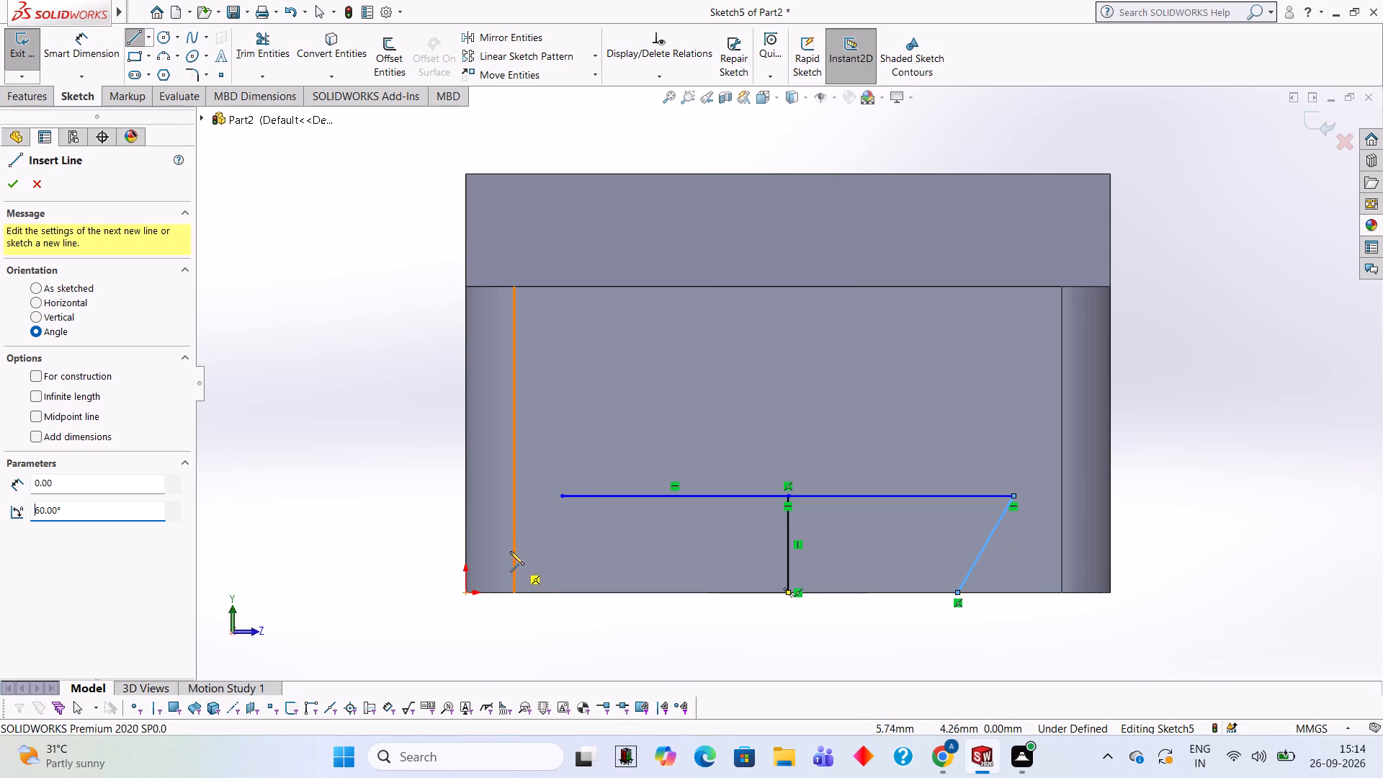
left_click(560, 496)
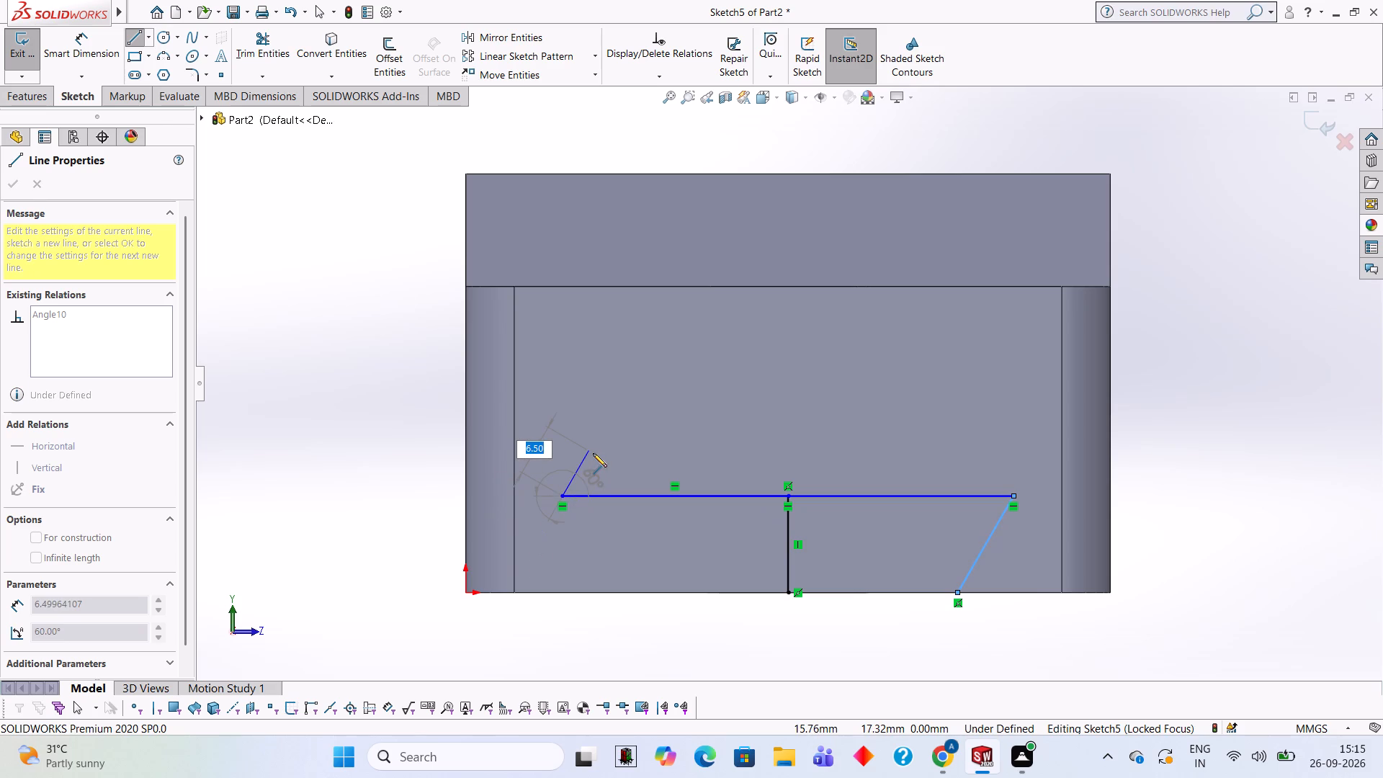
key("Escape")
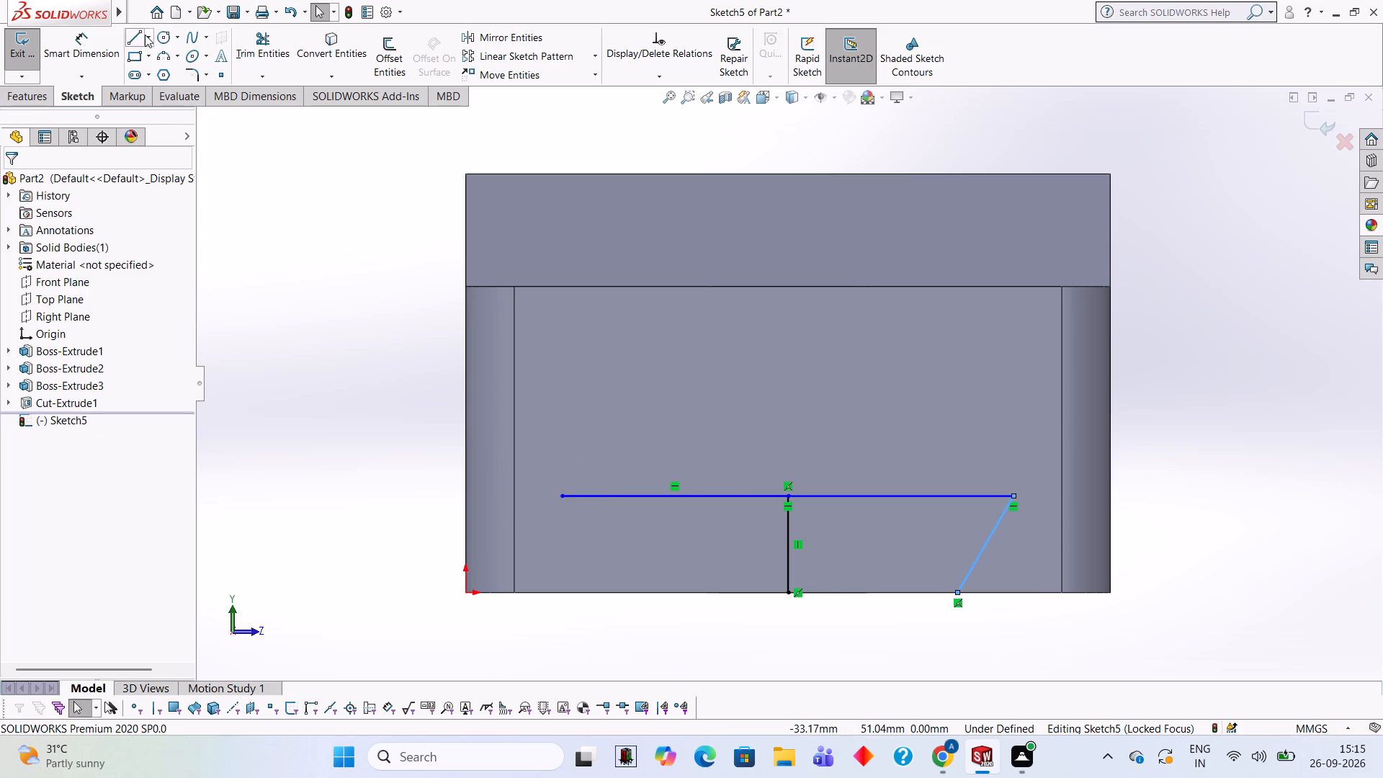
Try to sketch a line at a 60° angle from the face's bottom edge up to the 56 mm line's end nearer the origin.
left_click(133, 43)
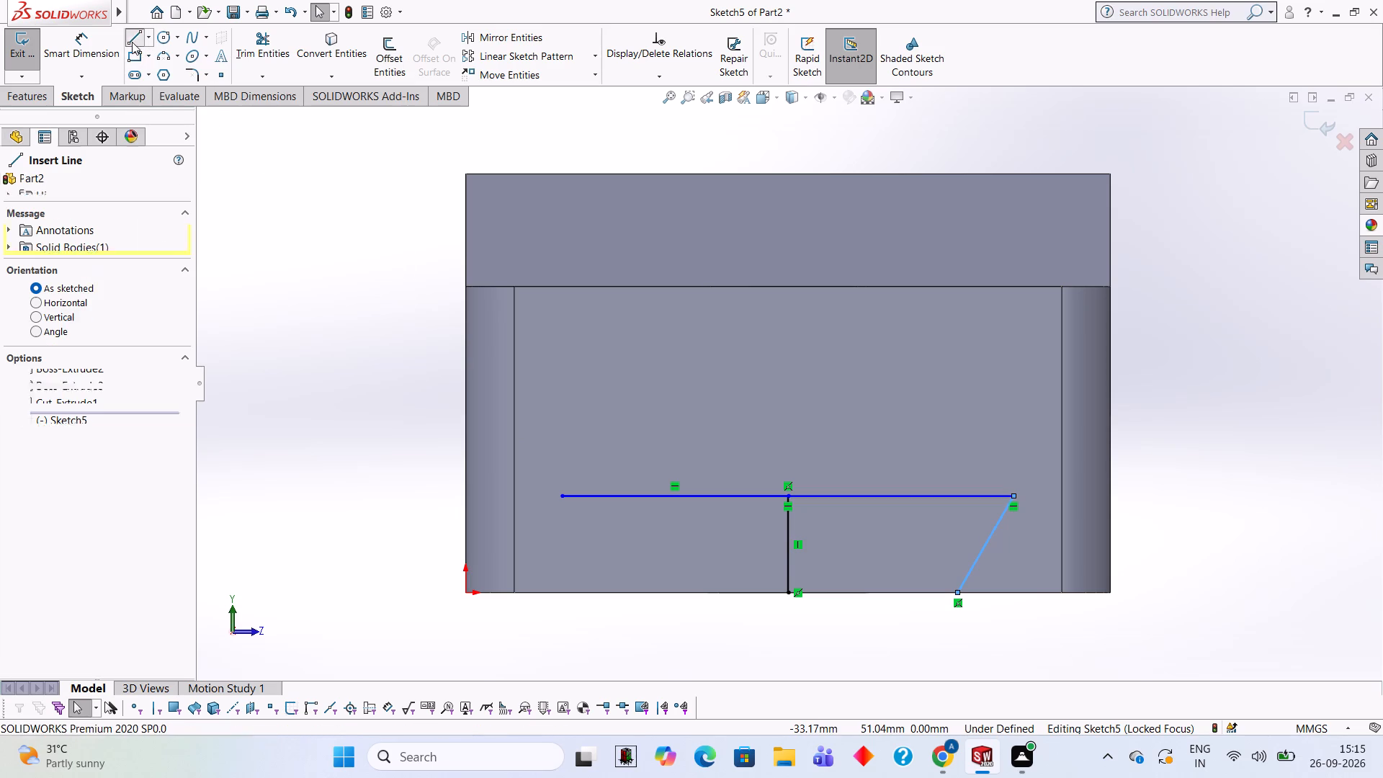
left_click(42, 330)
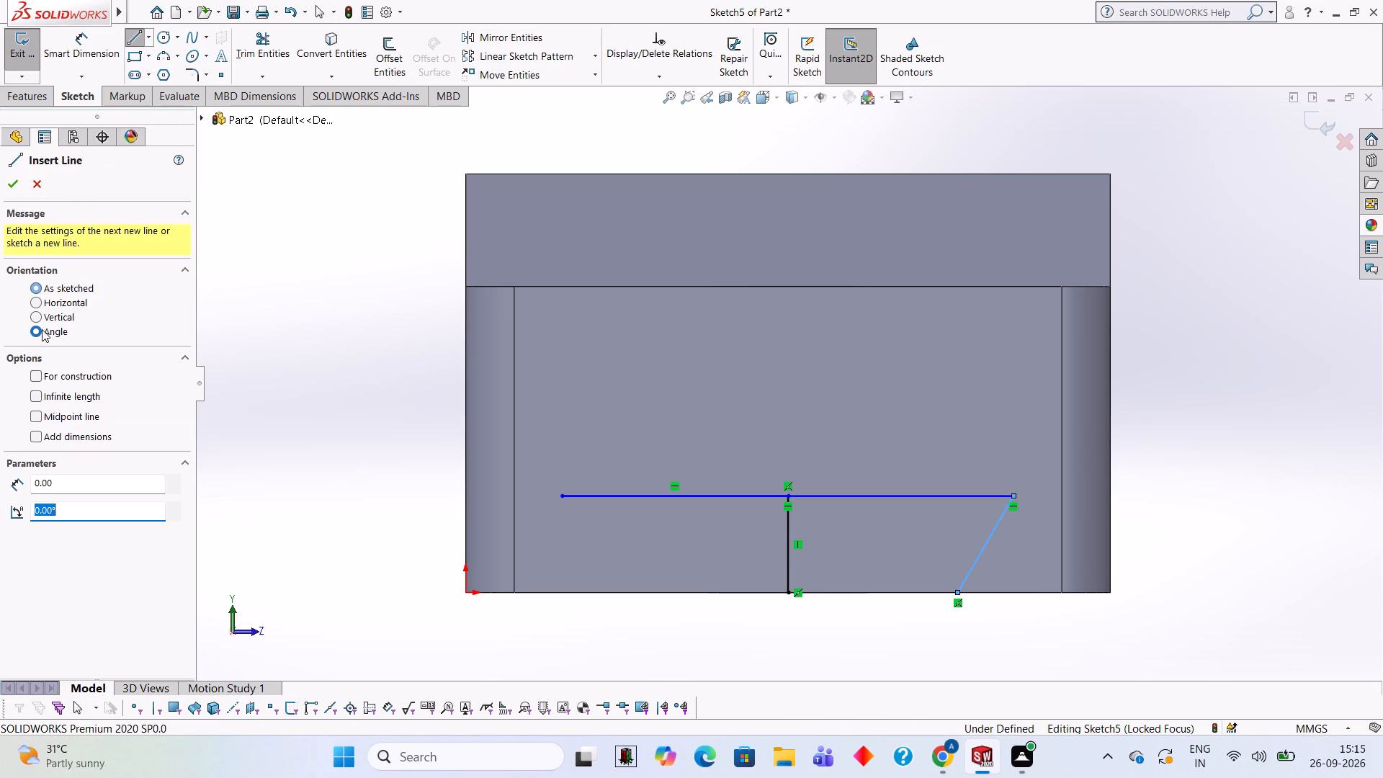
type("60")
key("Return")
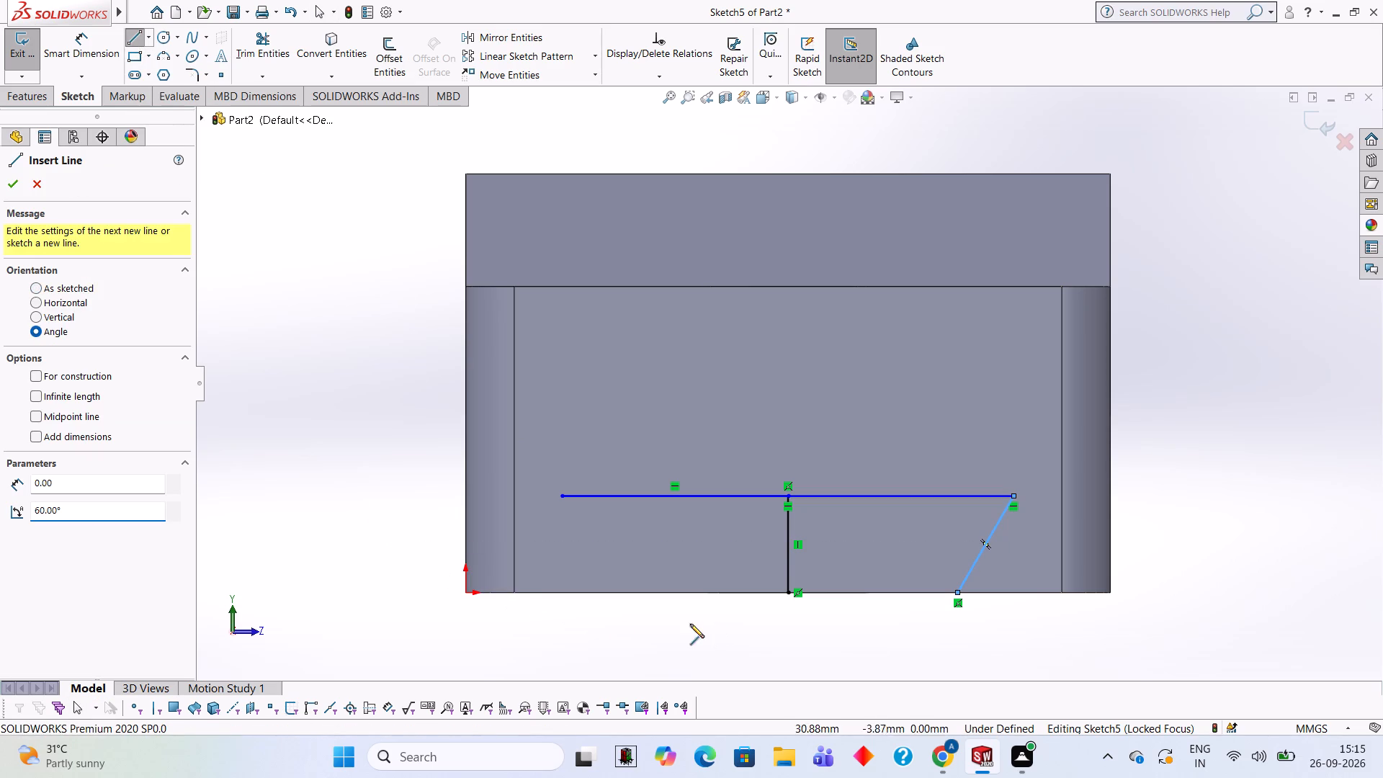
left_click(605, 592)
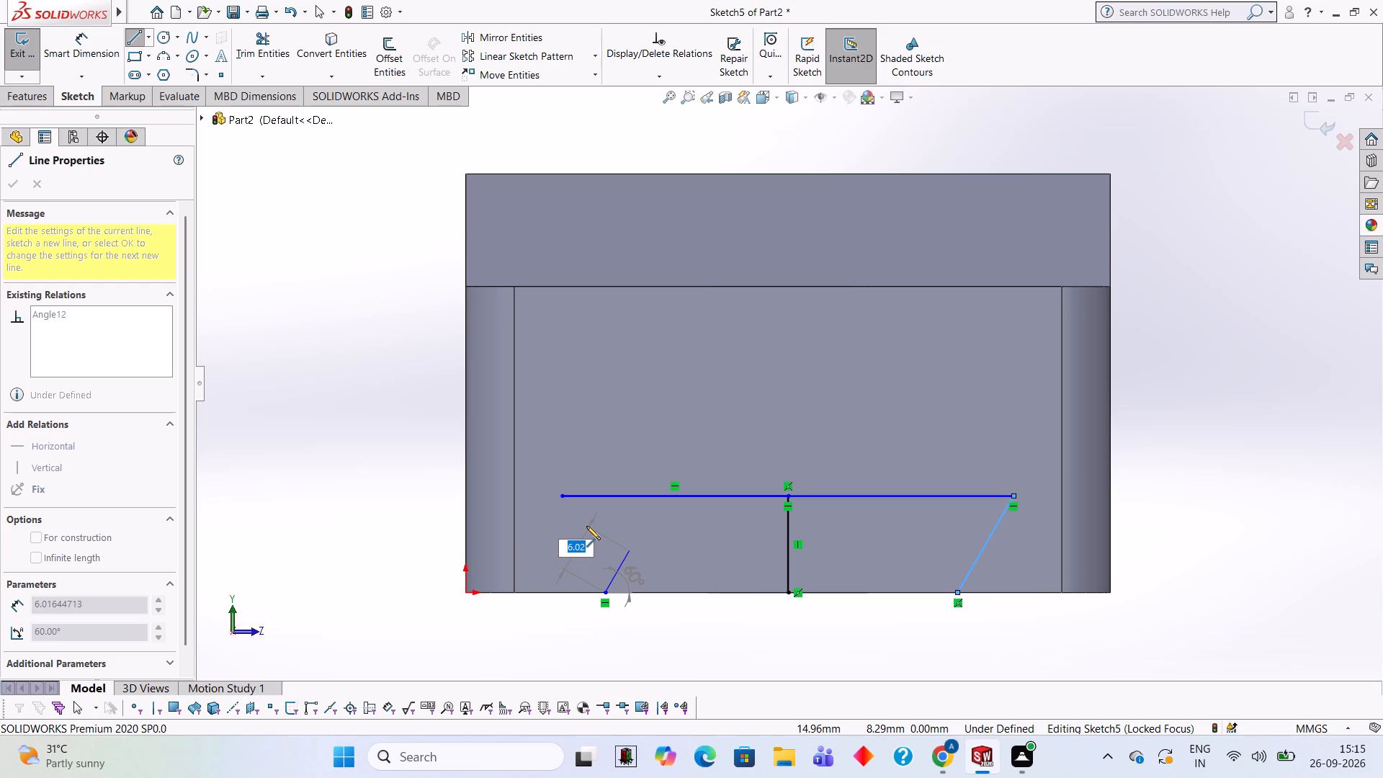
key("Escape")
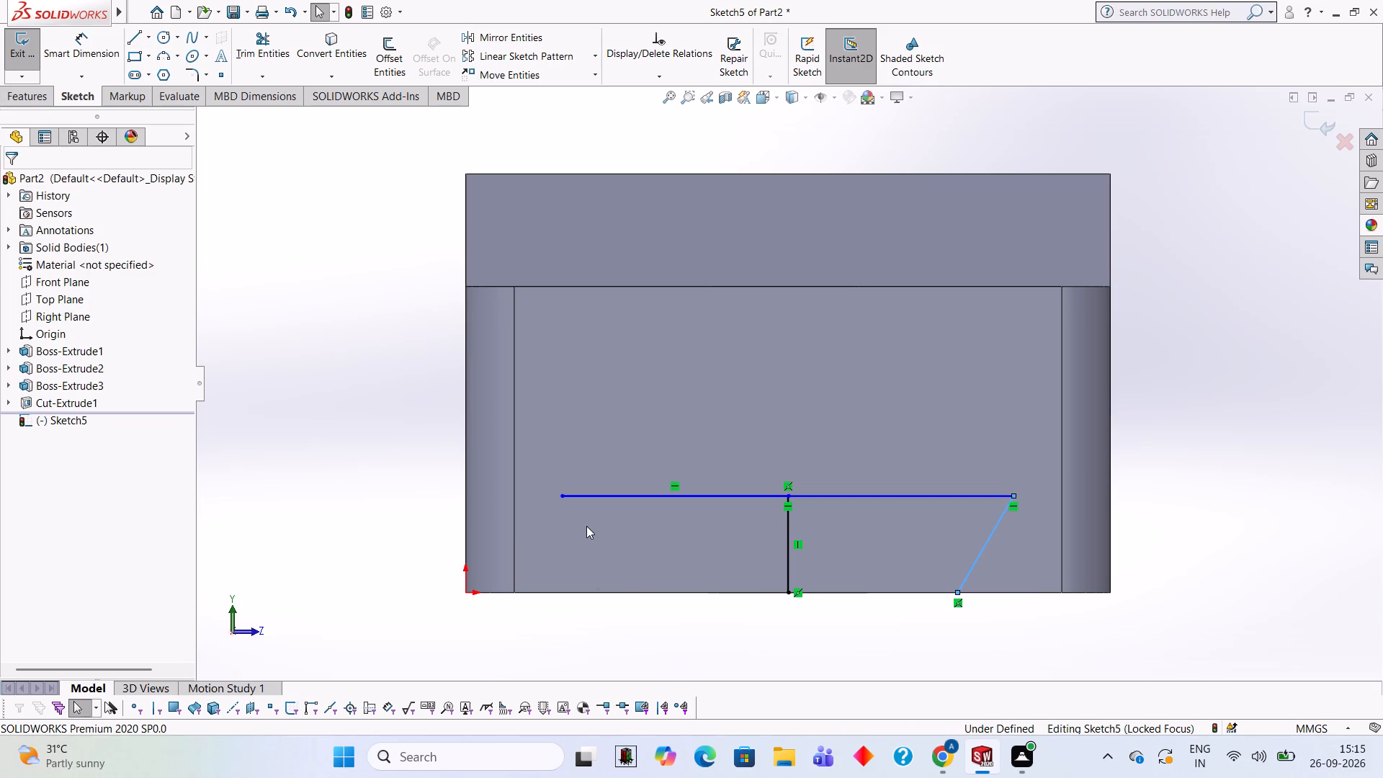
Examine the part and the open end-face sketch from all around, finishing with a view from behind the sketch.
middle_click_drag(1219, 347, 1189, 430)
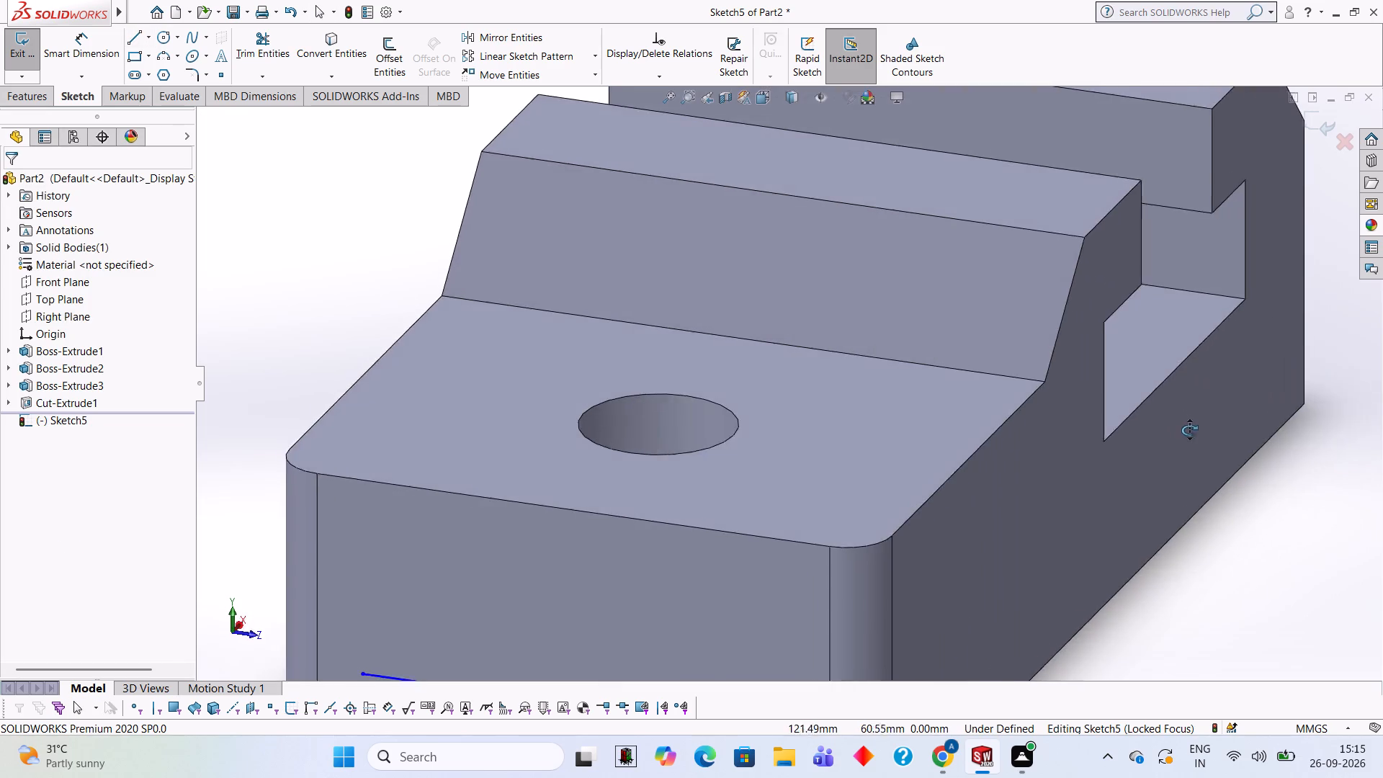
middle_click_drag(1189, 430, 1138, 225)
middle_click_drag(994, 435, 1056, 292)
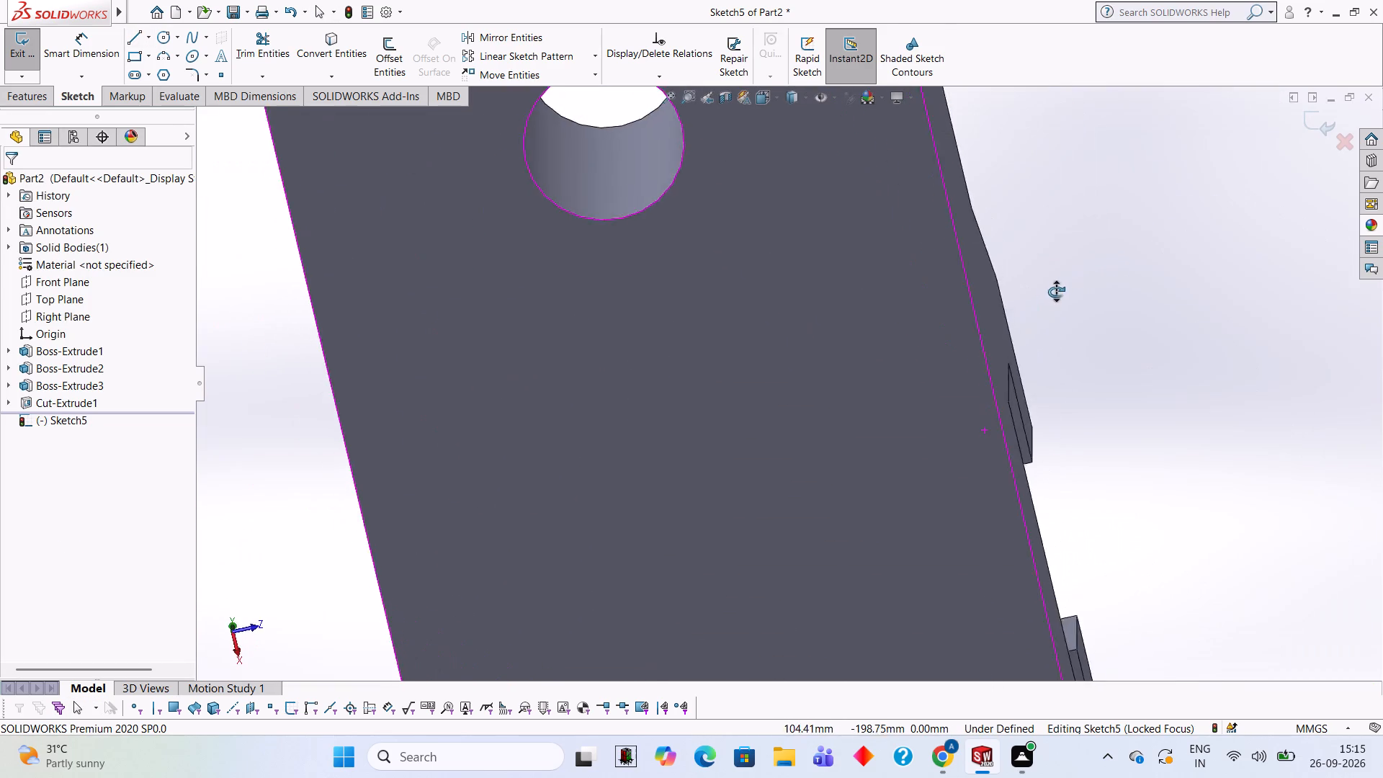
middle_click_drag(1056, 292, 1248, 164)
middle_click_drag(1112, 397, 1170, 218)
middle_click_drag(1064, 388, 1116, 315)
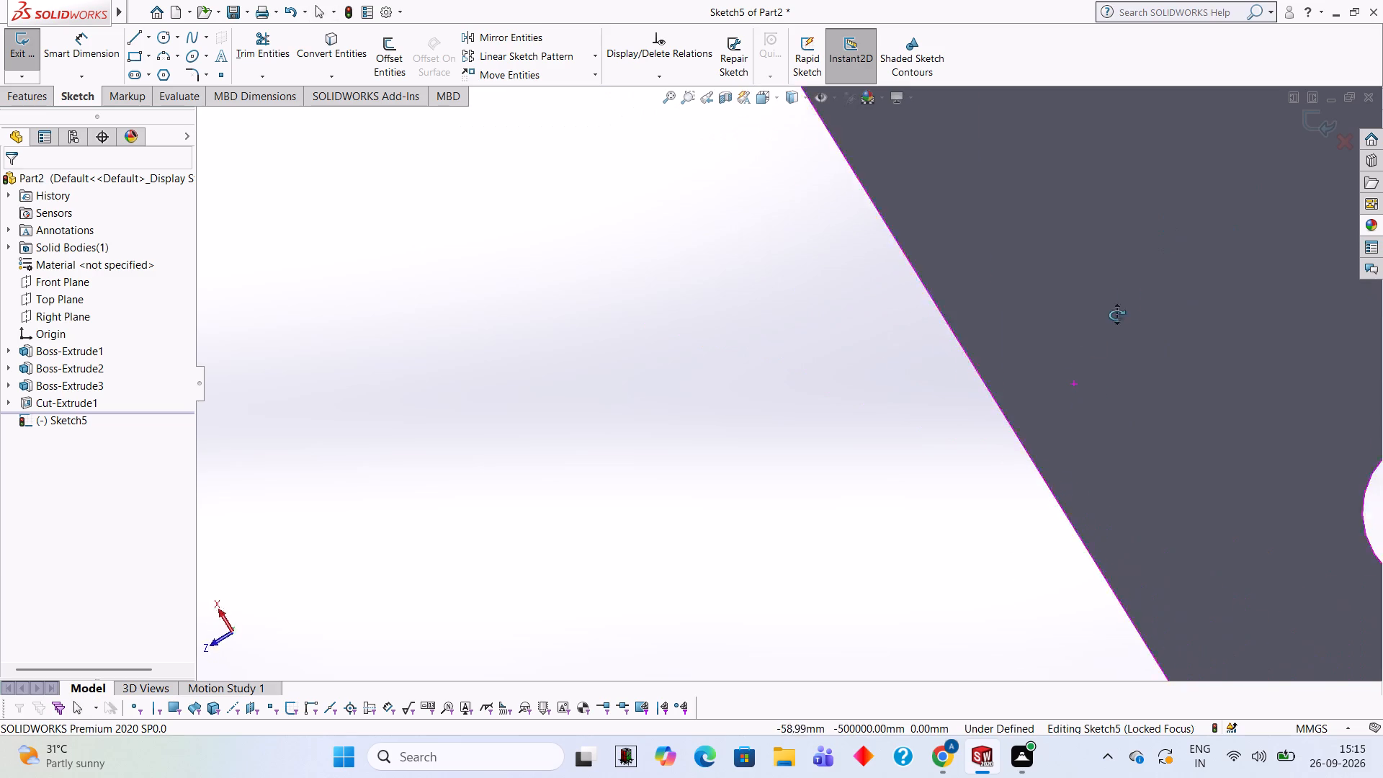
middle_click_drag(1116, 315, 1149, 256)
scroll(1088, 428, "up", 5)
middle_click_drag(1088, 428, 1119, 269)
middle_click_drag(1055, 390, 1068, 396)
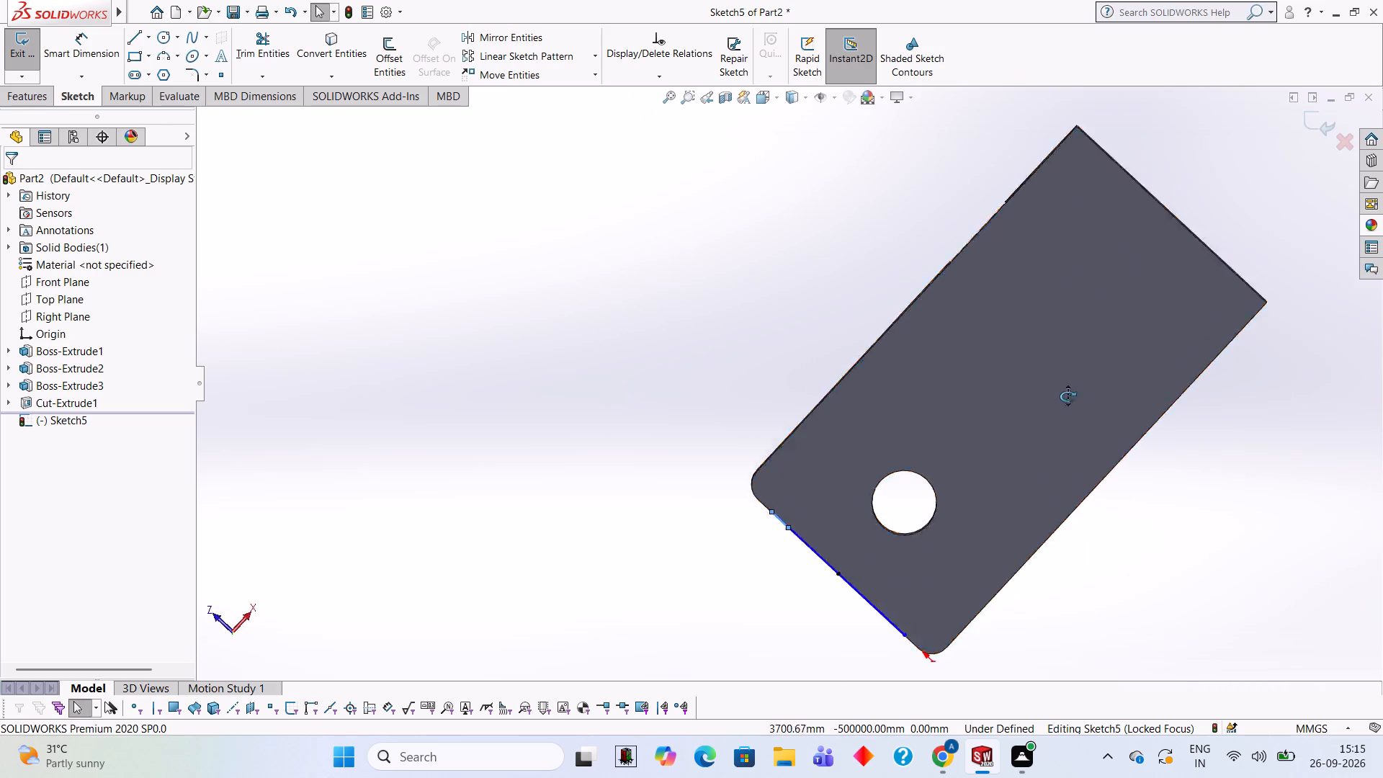
middle_click_drag(1068, 396, 937, 277)
middle_click_drag(985, 501, 985, 342)
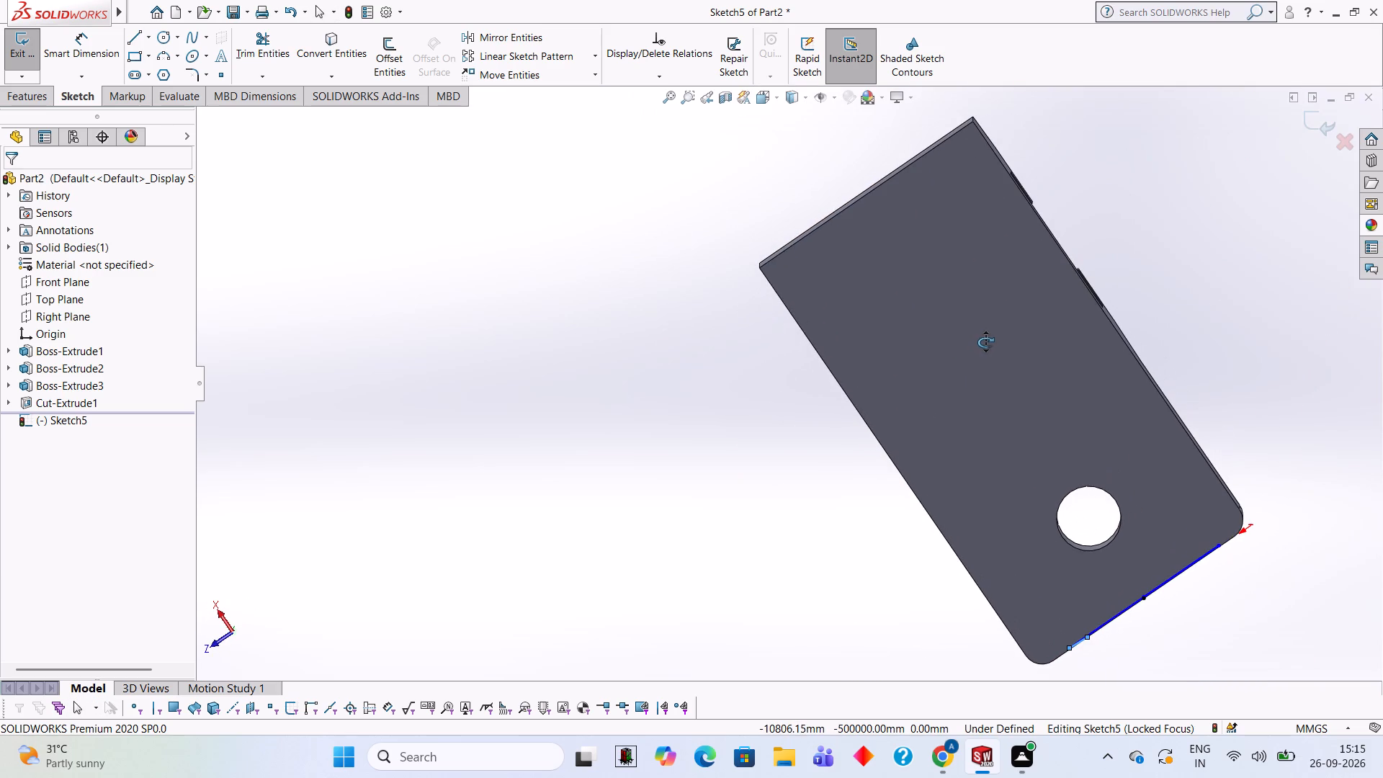
middle_click_drag(985, 342, 1039, 475)
middle_click_drag(1047, 293, 1052, 426)
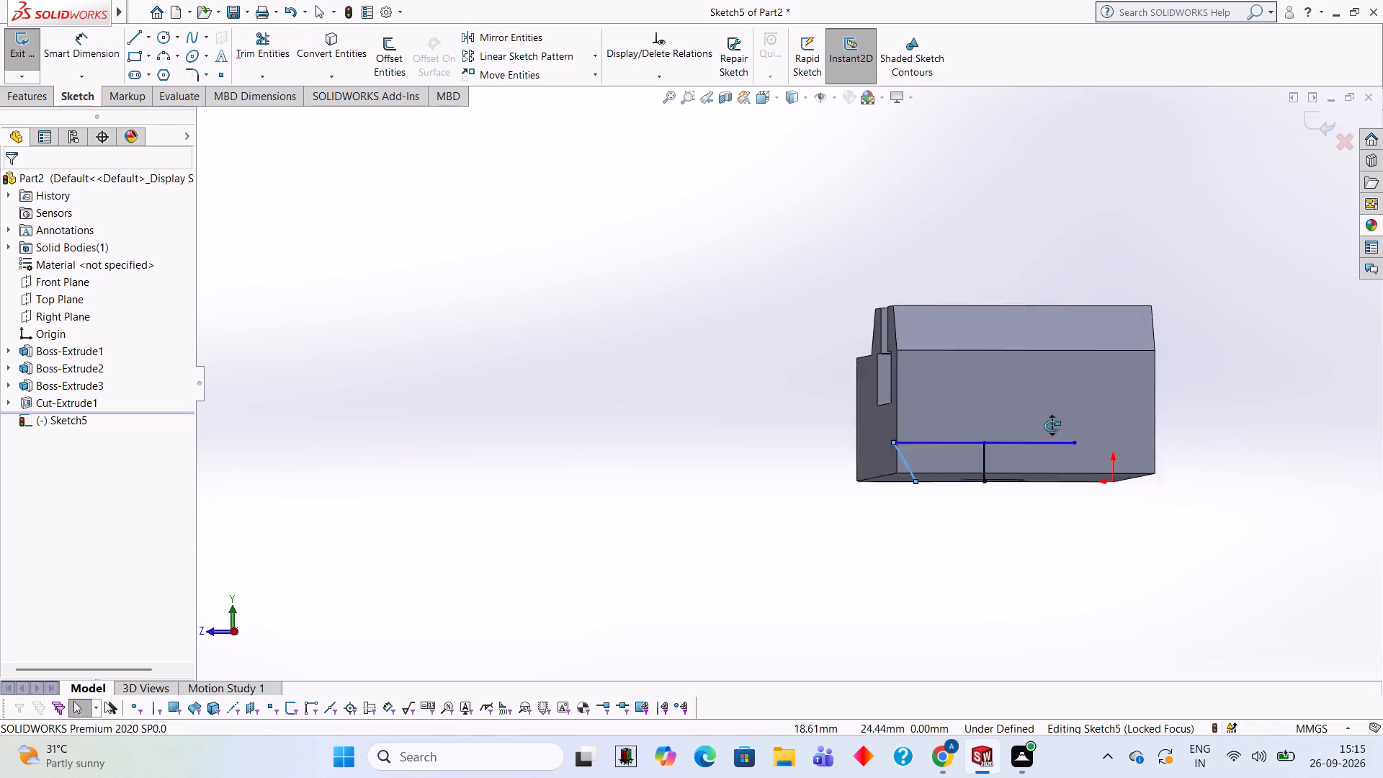
middle_click_drag(1052, 426, 1045, 479)
middle_click_drag(1043, 326, 1024, 518)
middle_click_drag(1048, 285, 943, 612)
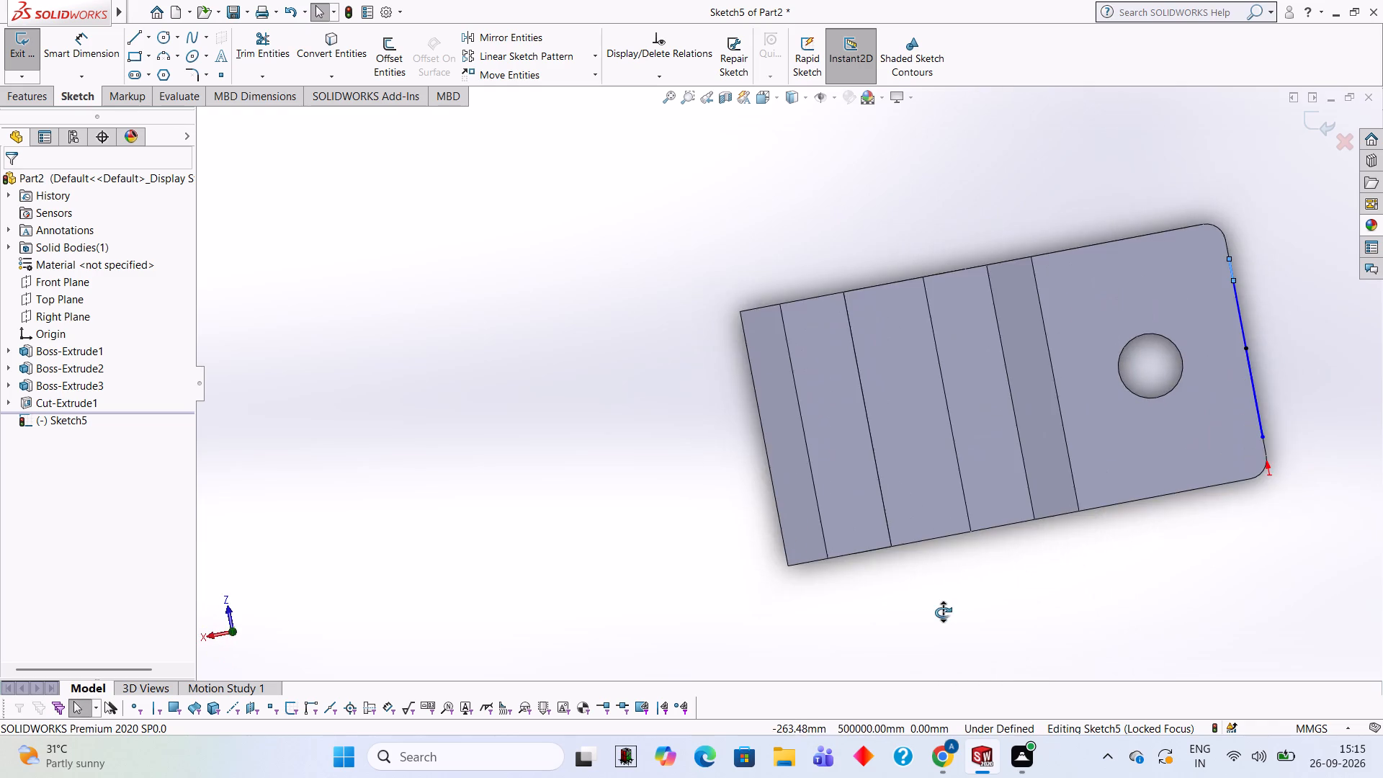
middle_click_drag(943, 612, 892, 318)
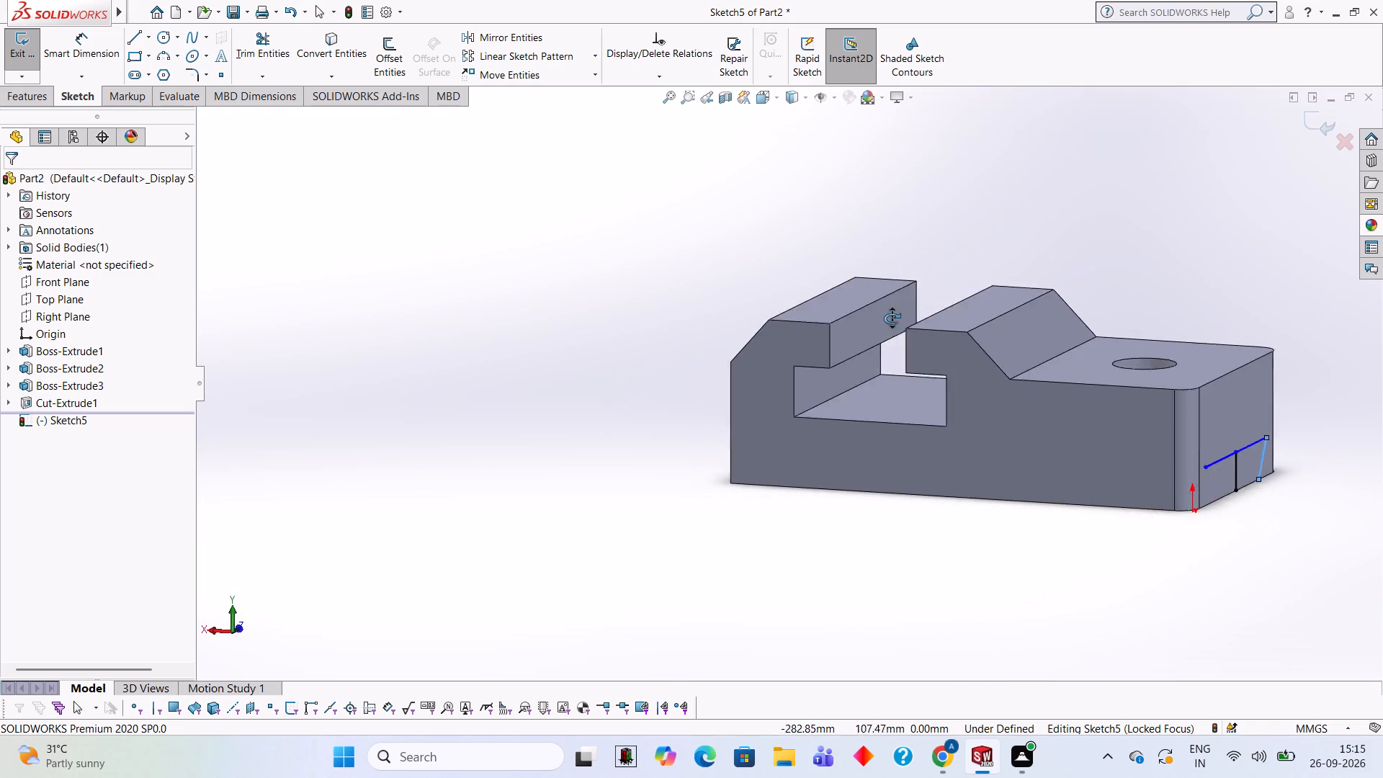
middle_click_drag(892, 318, 869, 306)
middle_click_drag(1007, 485, 844, 311)
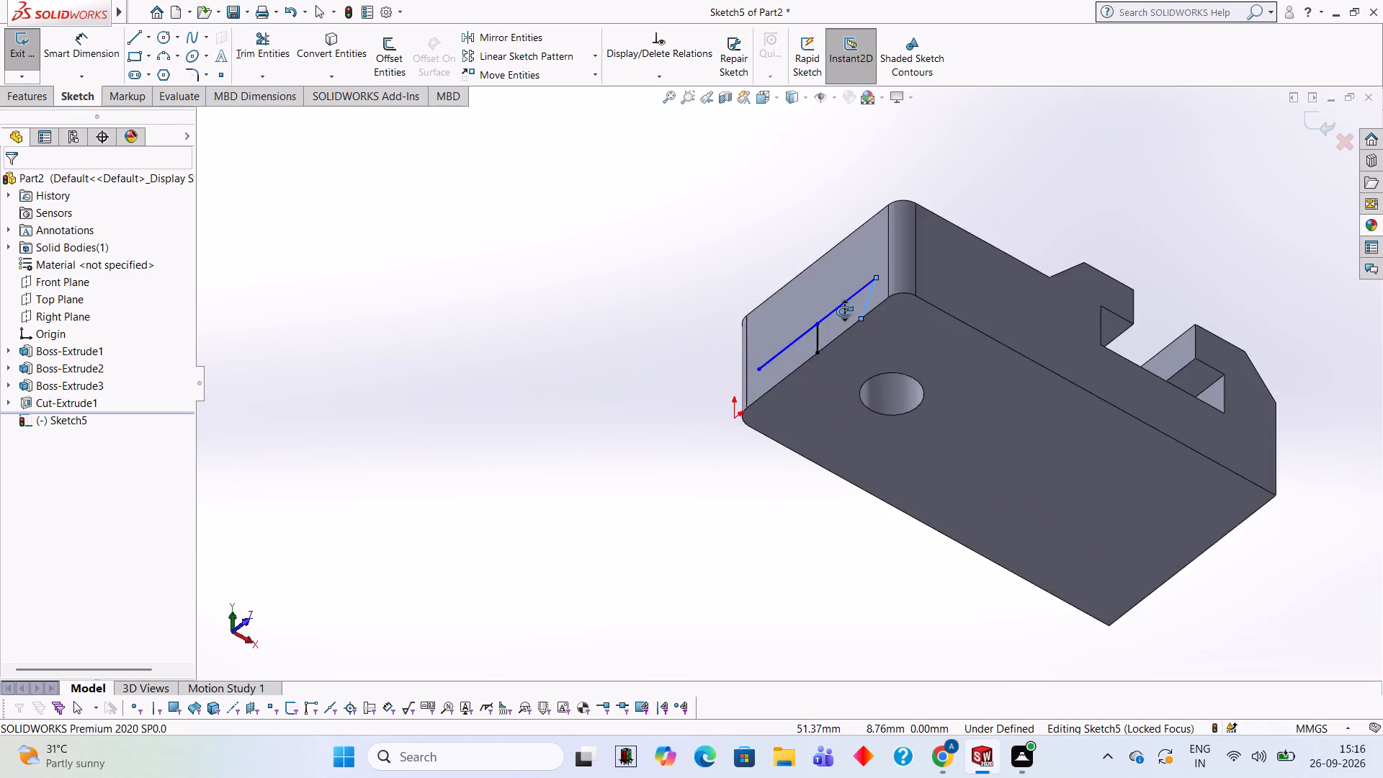
middle_click_drag(844, 311, 623, 239)
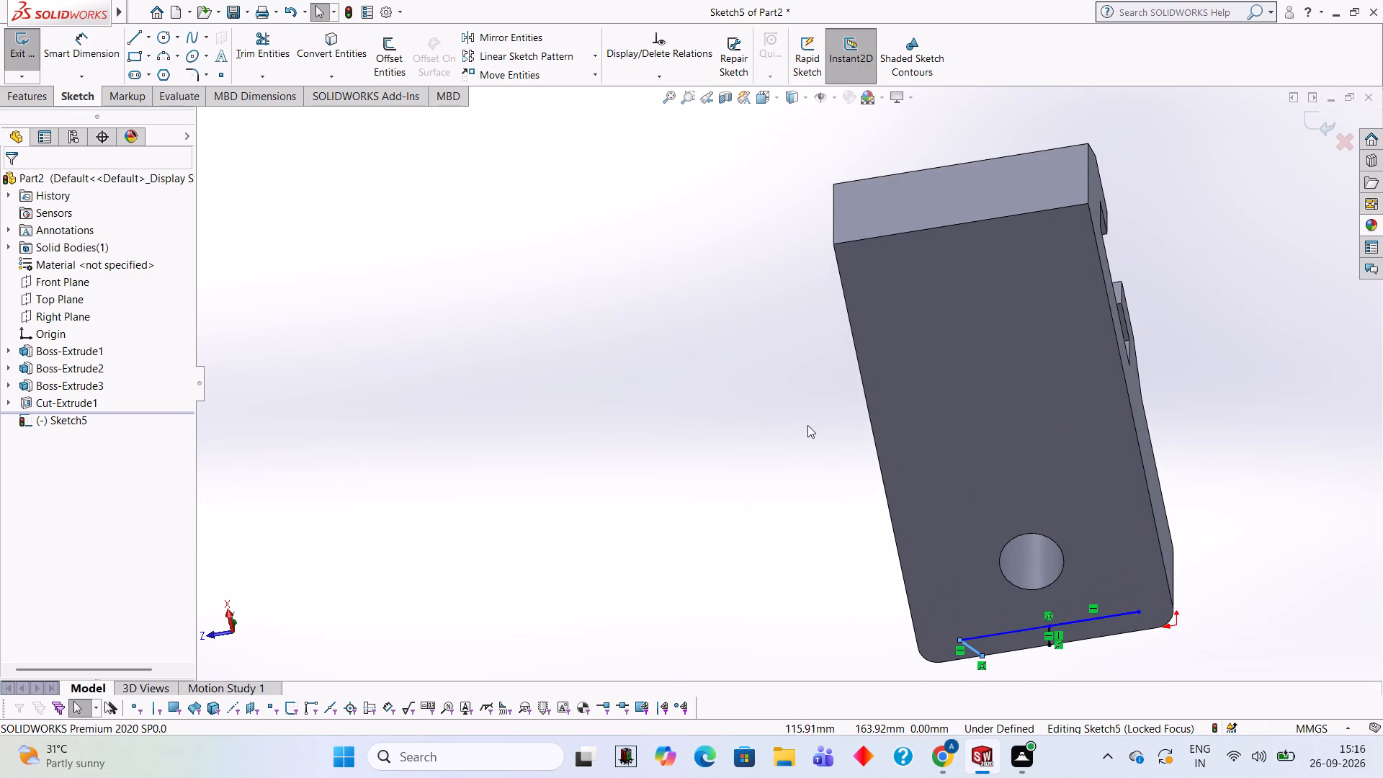
middle_click_drag(808, 425, 794, 282)
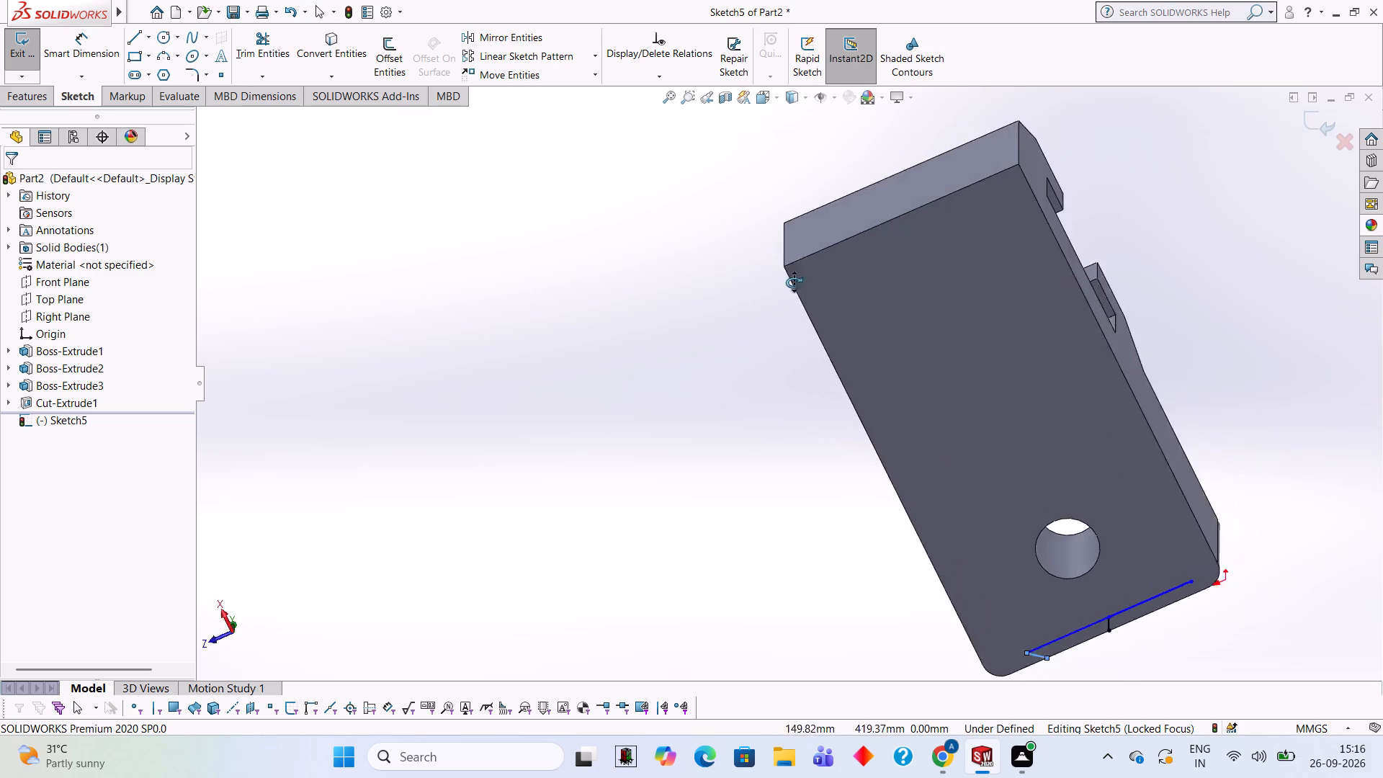
middle_click_drag(794, 282, 832, 388)
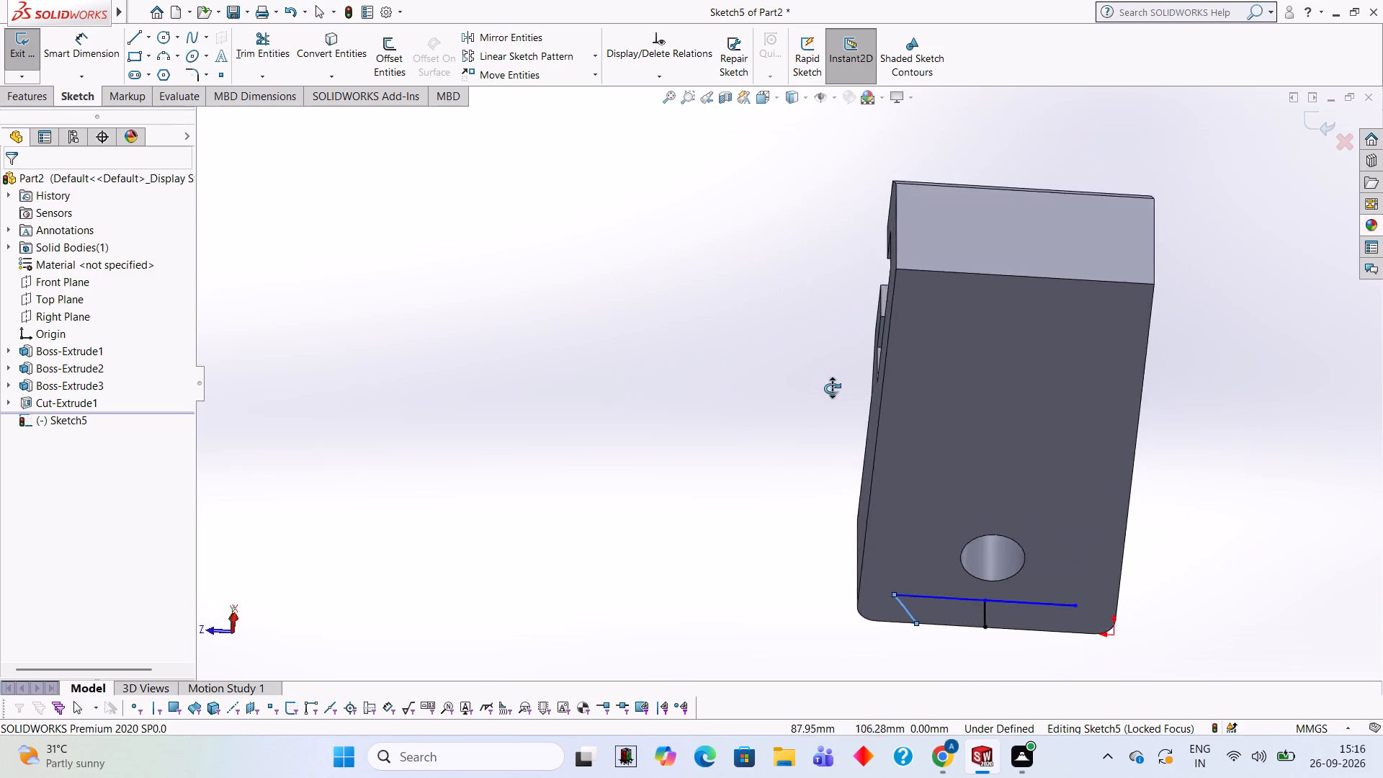
middle_click_drag(832, 388, 825, 483)
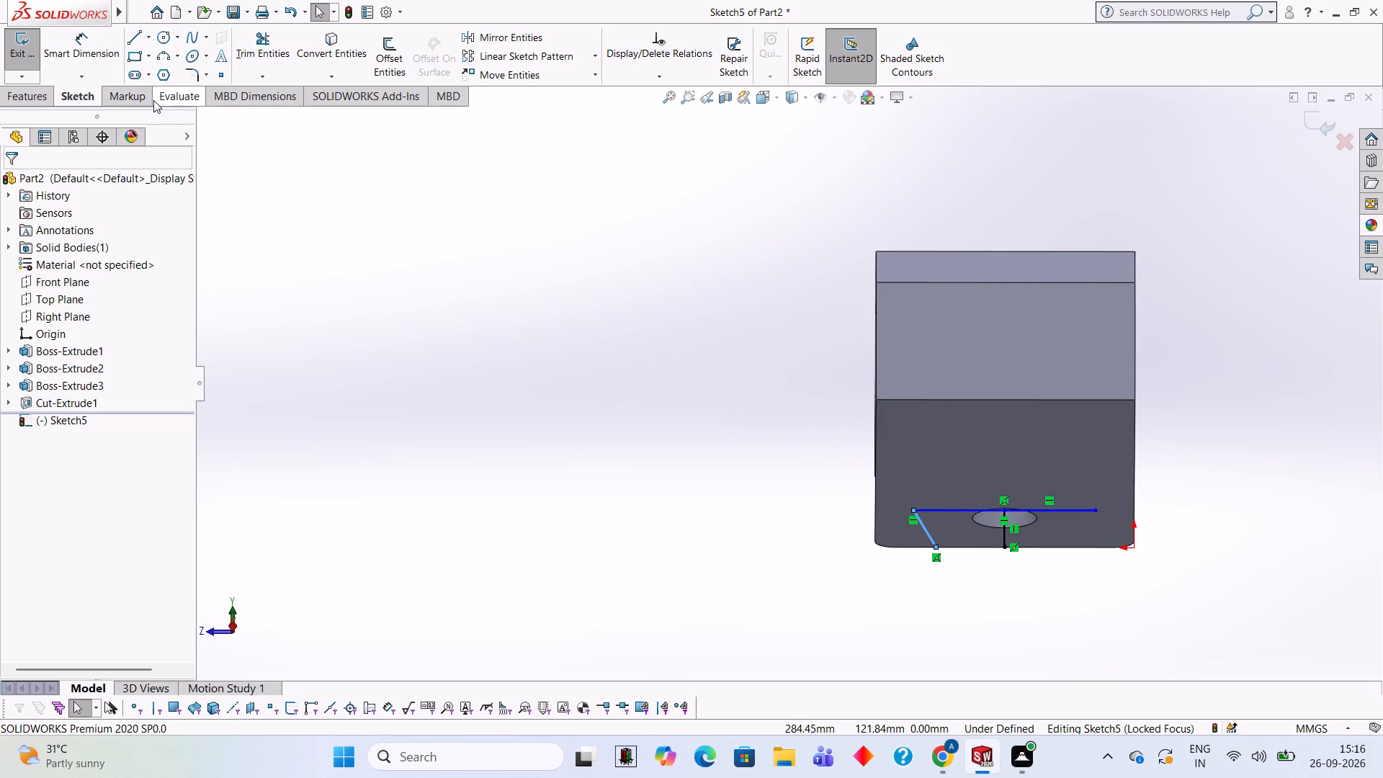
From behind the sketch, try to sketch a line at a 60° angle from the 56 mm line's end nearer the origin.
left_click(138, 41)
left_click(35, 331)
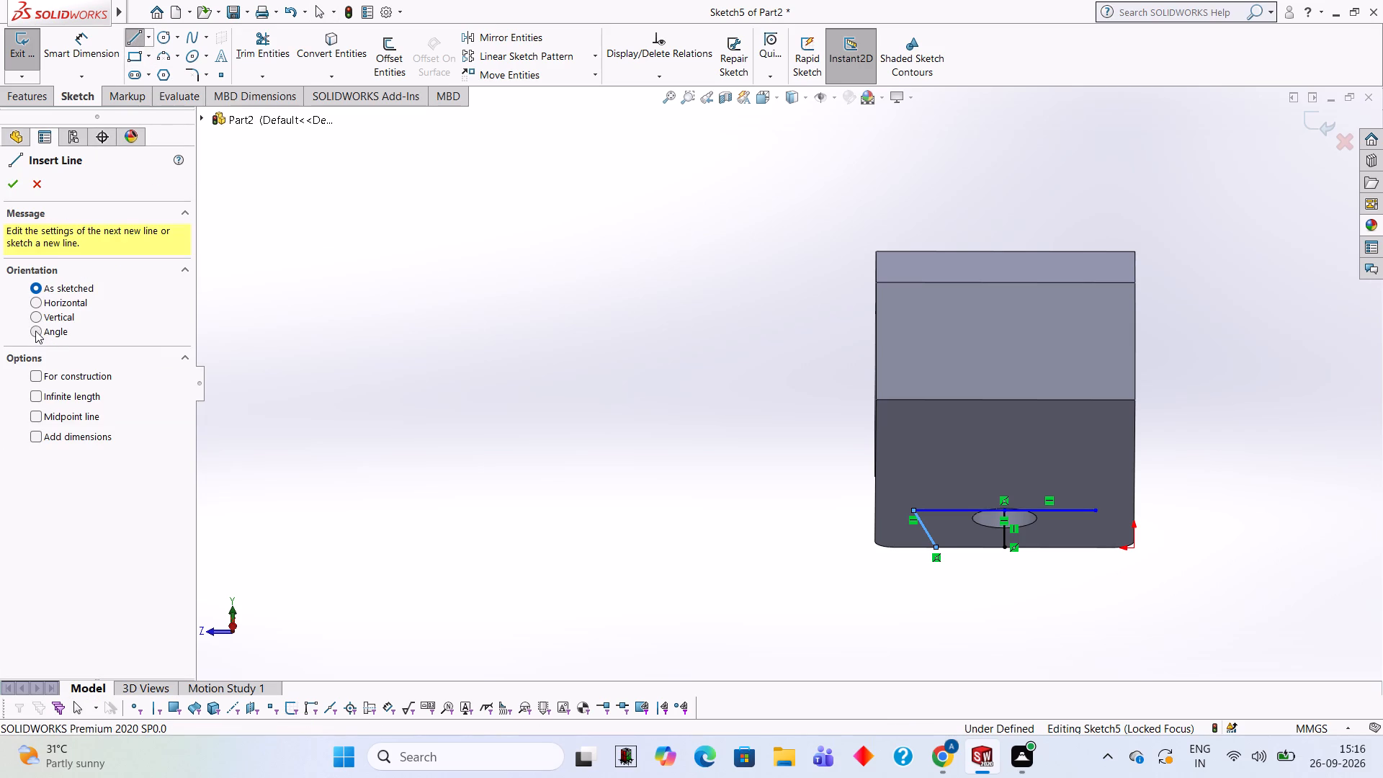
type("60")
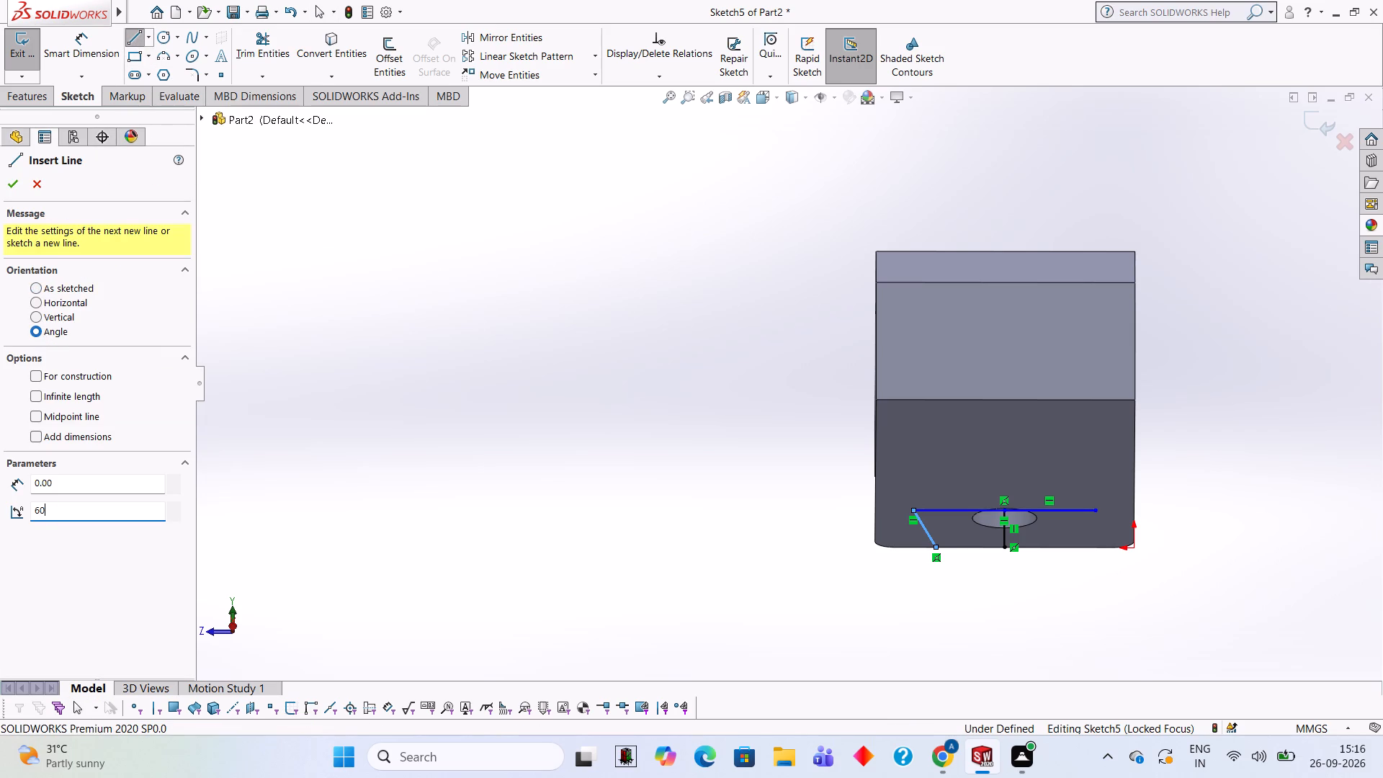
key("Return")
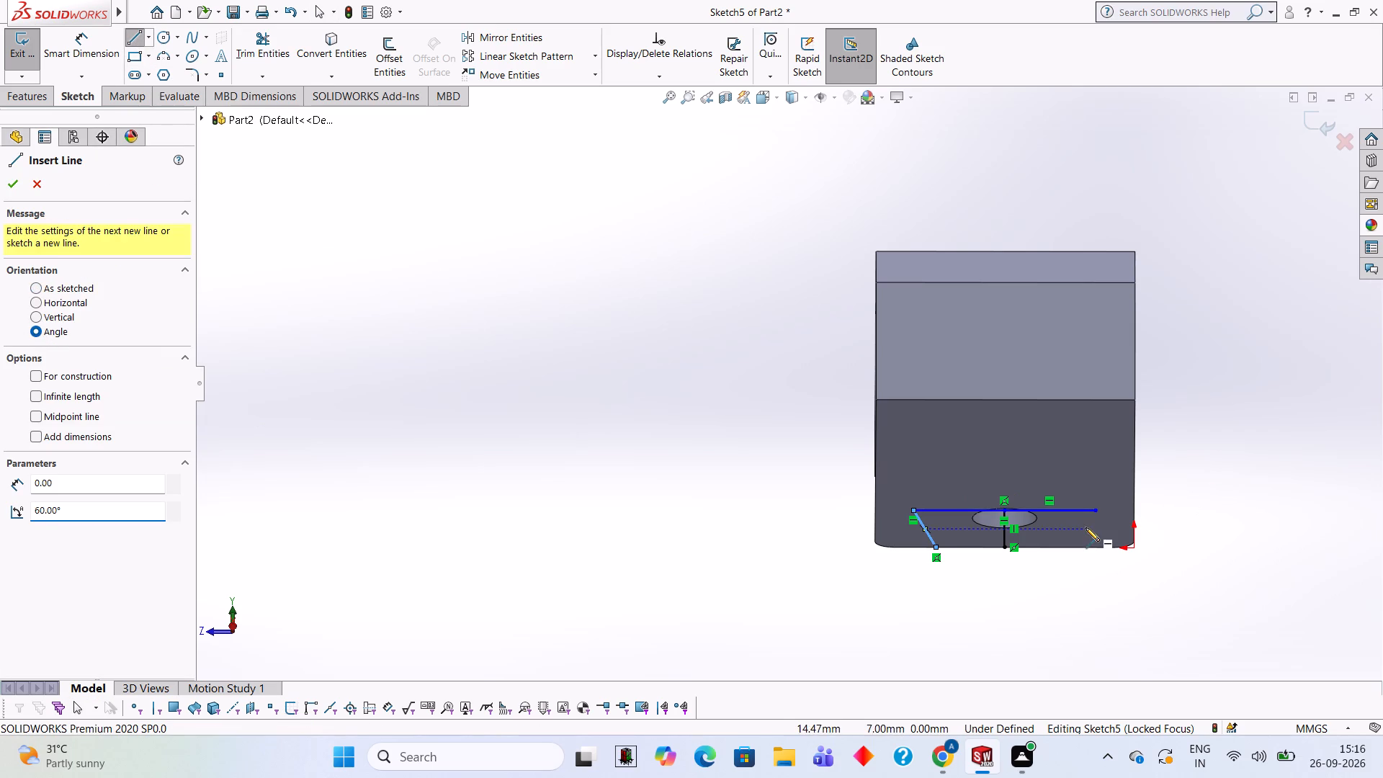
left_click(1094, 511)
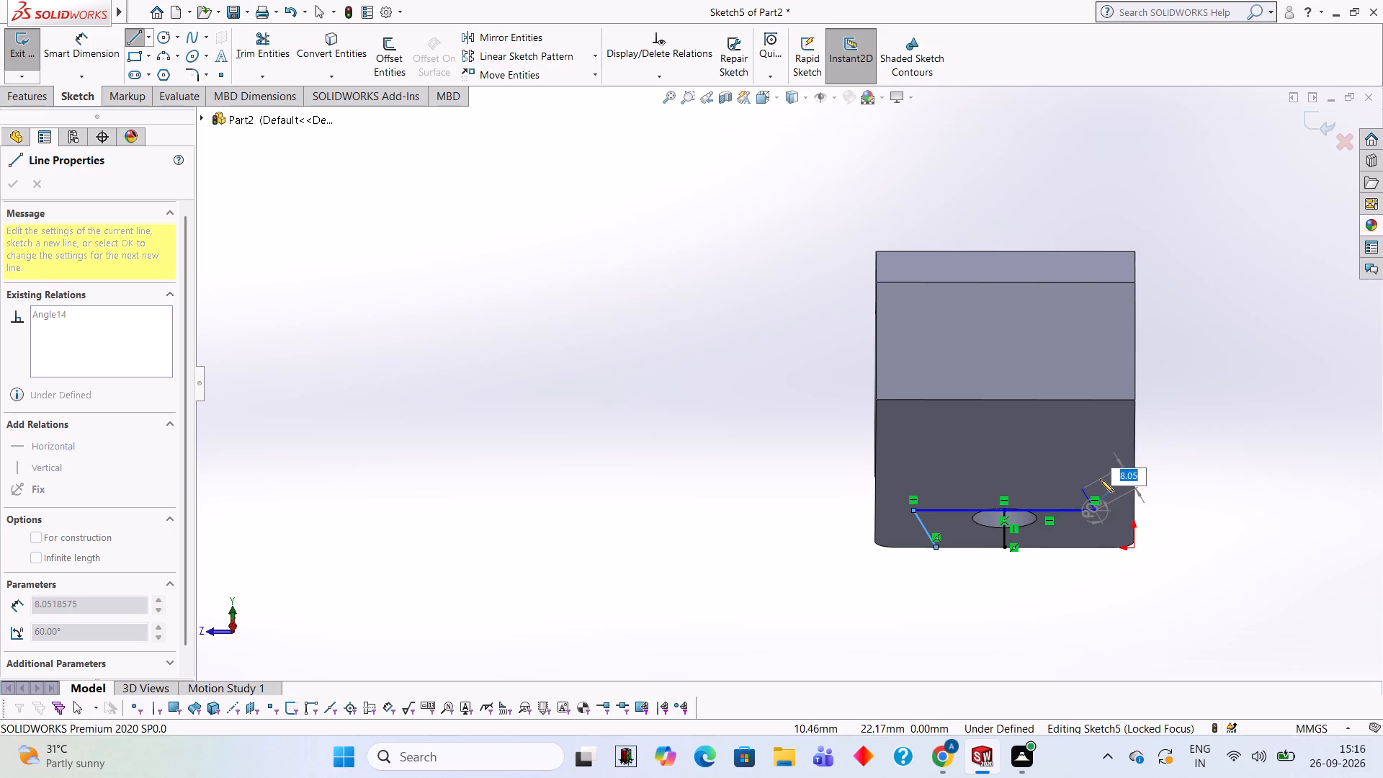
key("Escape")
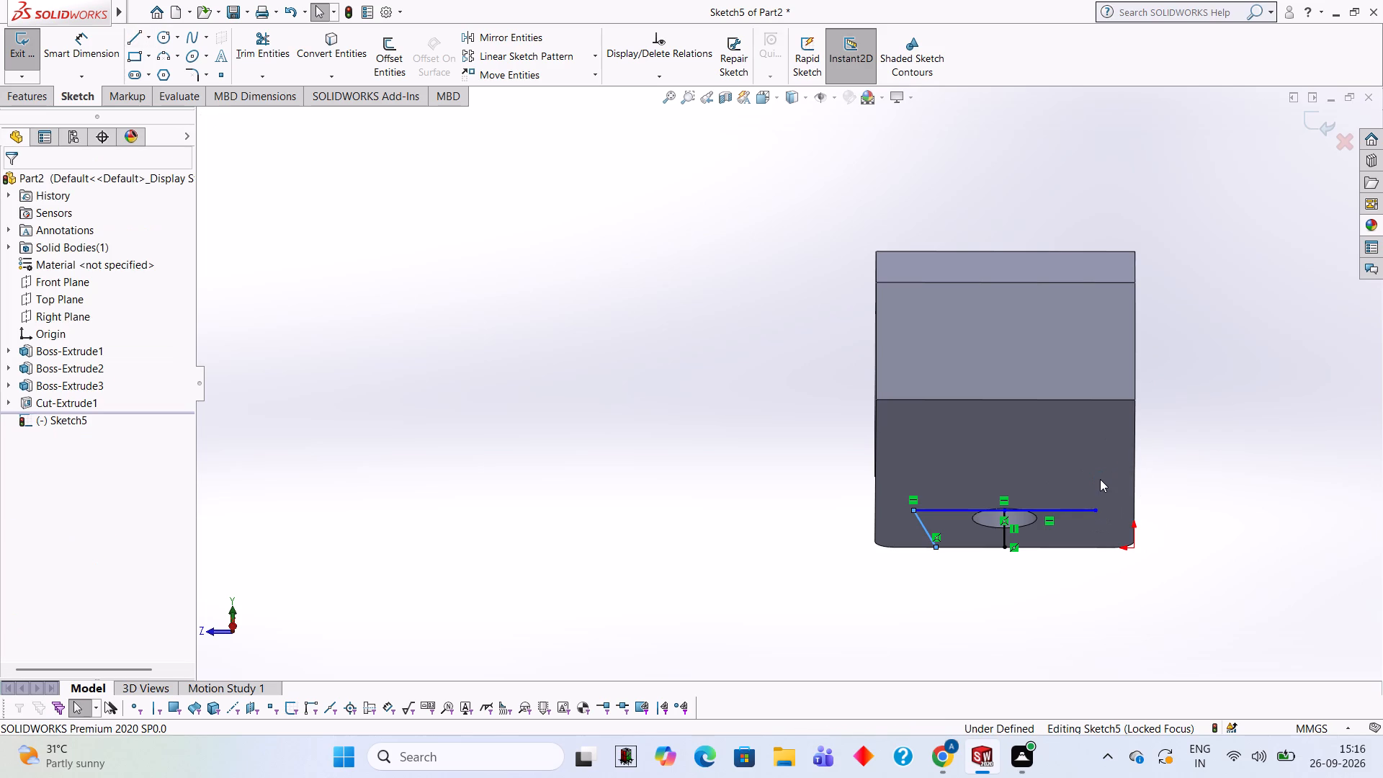
Bring the end-face sketch back into a close view from the front.
middle_click_drag(1289, 406, 992, 489)
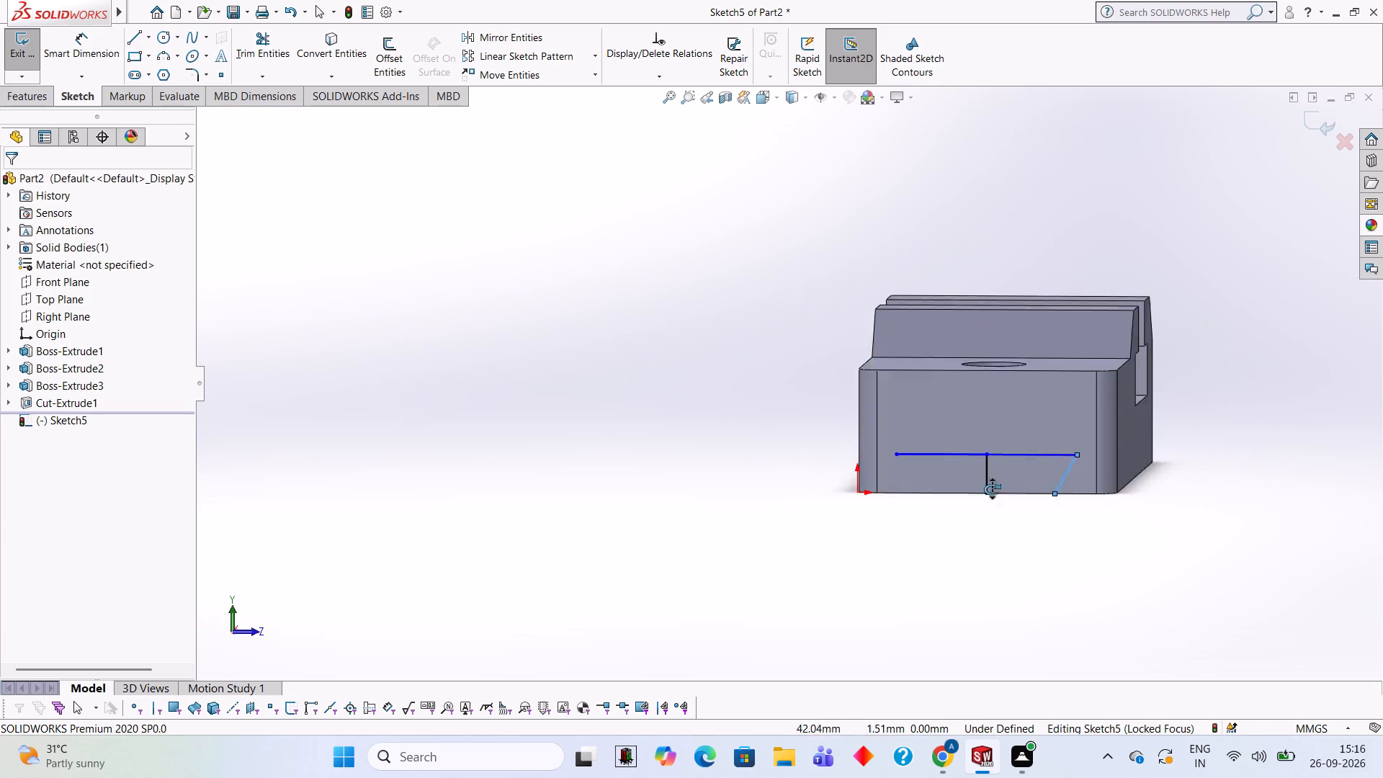
middle_click_drag(992, 489, 1012, 471)
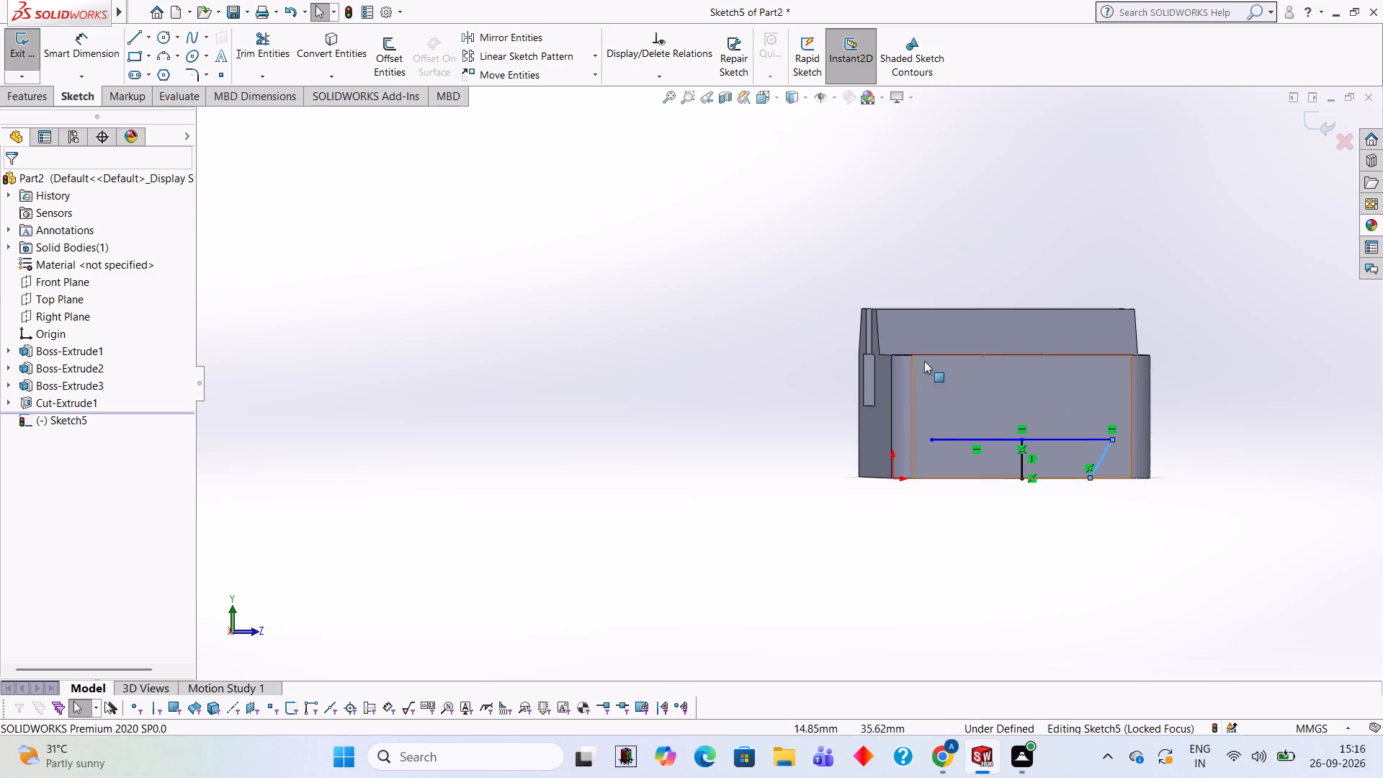
scroll(1055, 414, "down", 5)
middle_click_drag(1266, 336, 1263, 336)
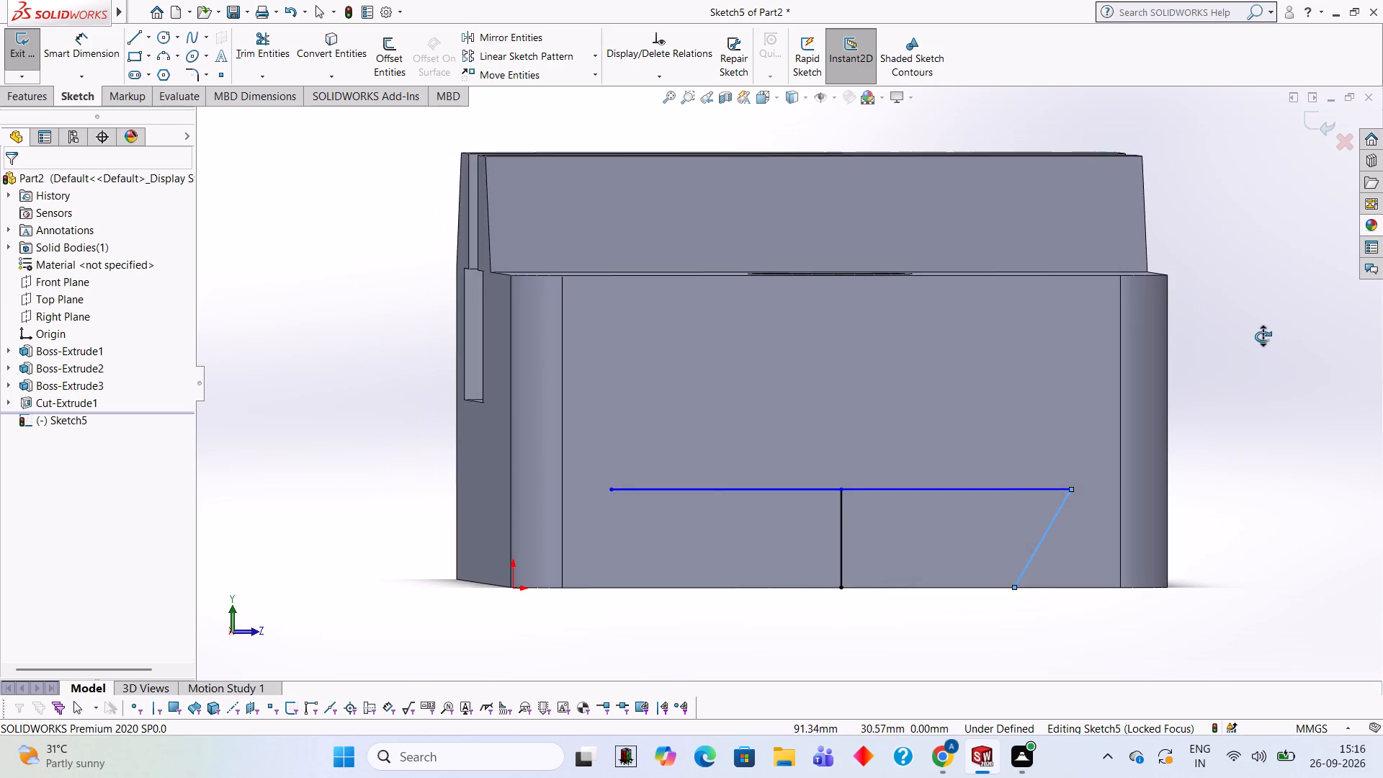
middle_click_drag(1263, 336, 1258, 334)
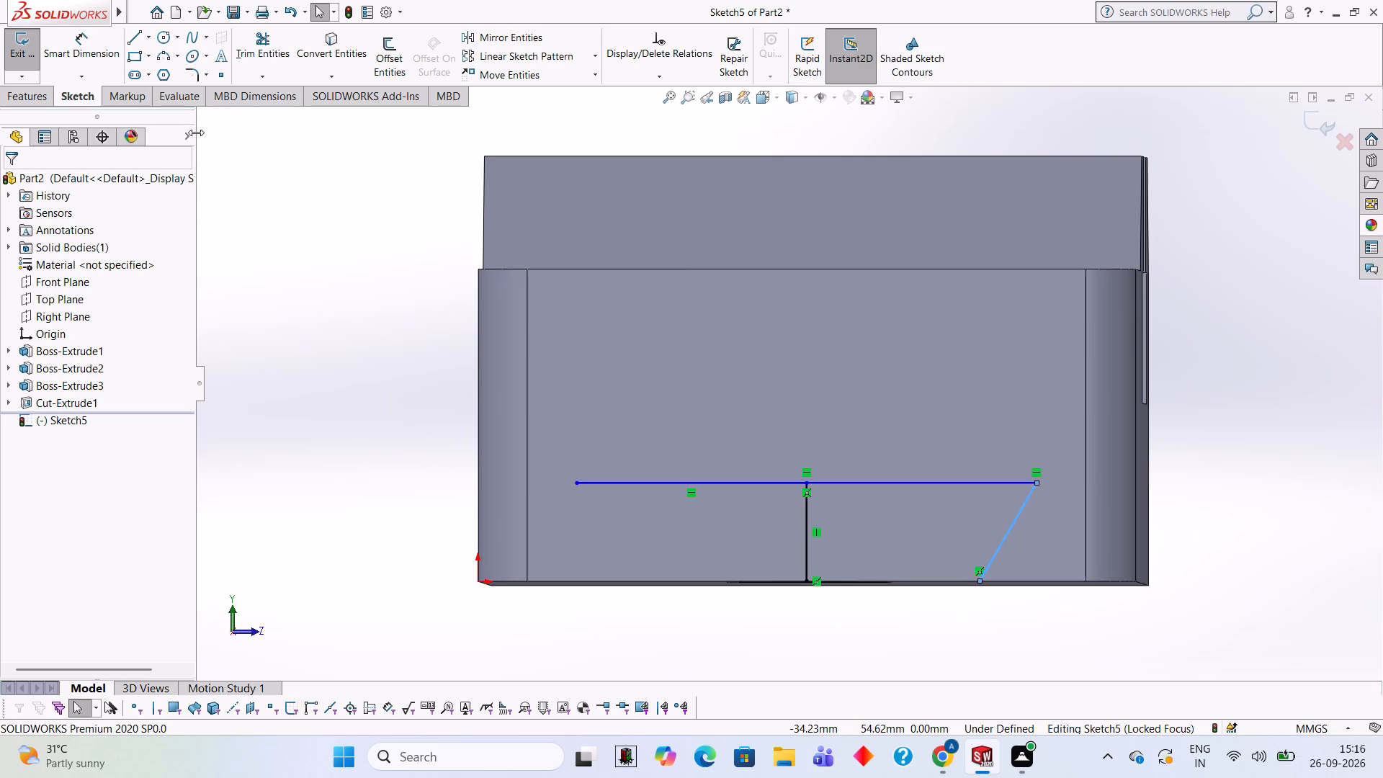
Sketch a horizontal line about 21.08 mm long from the slanted line's lower end to the foot of the vertical centre line.
left_click(134, 35)
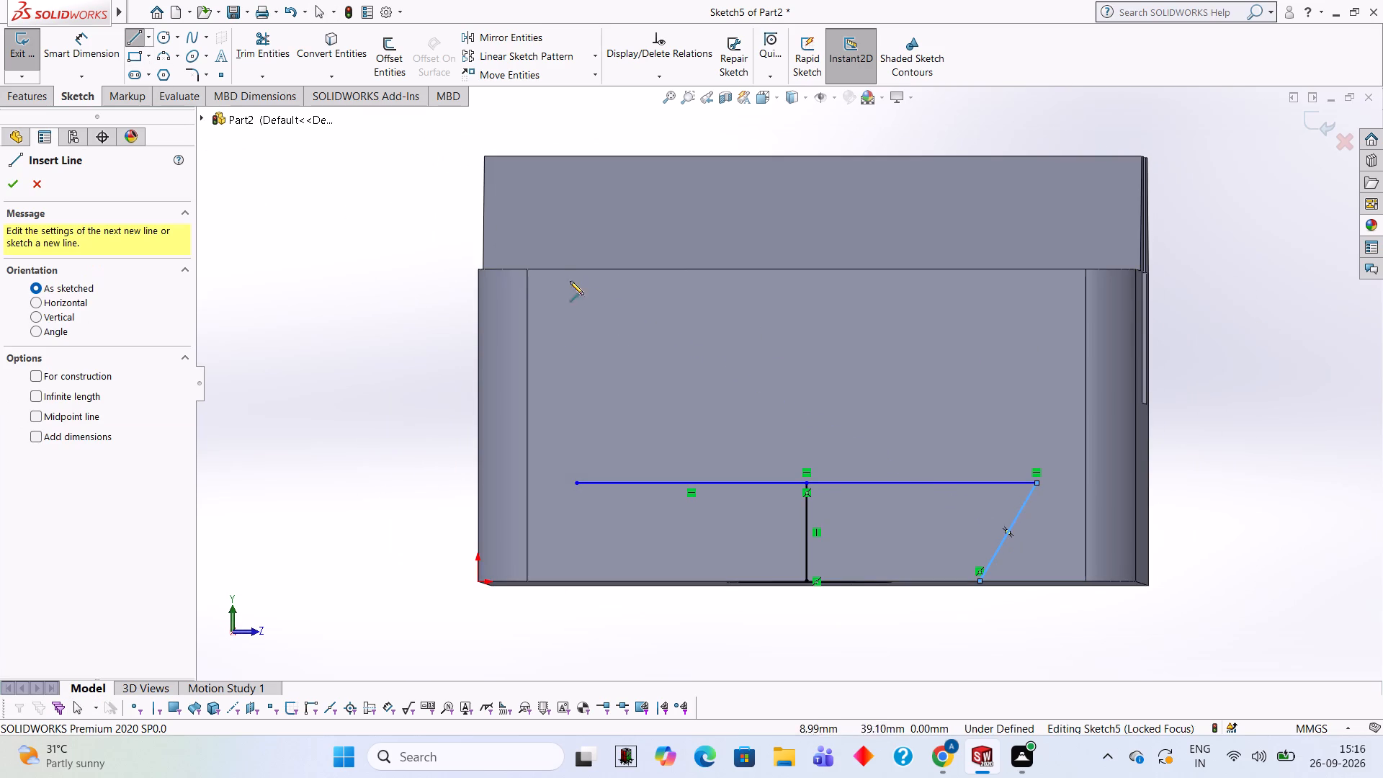
left_click(980, 579)
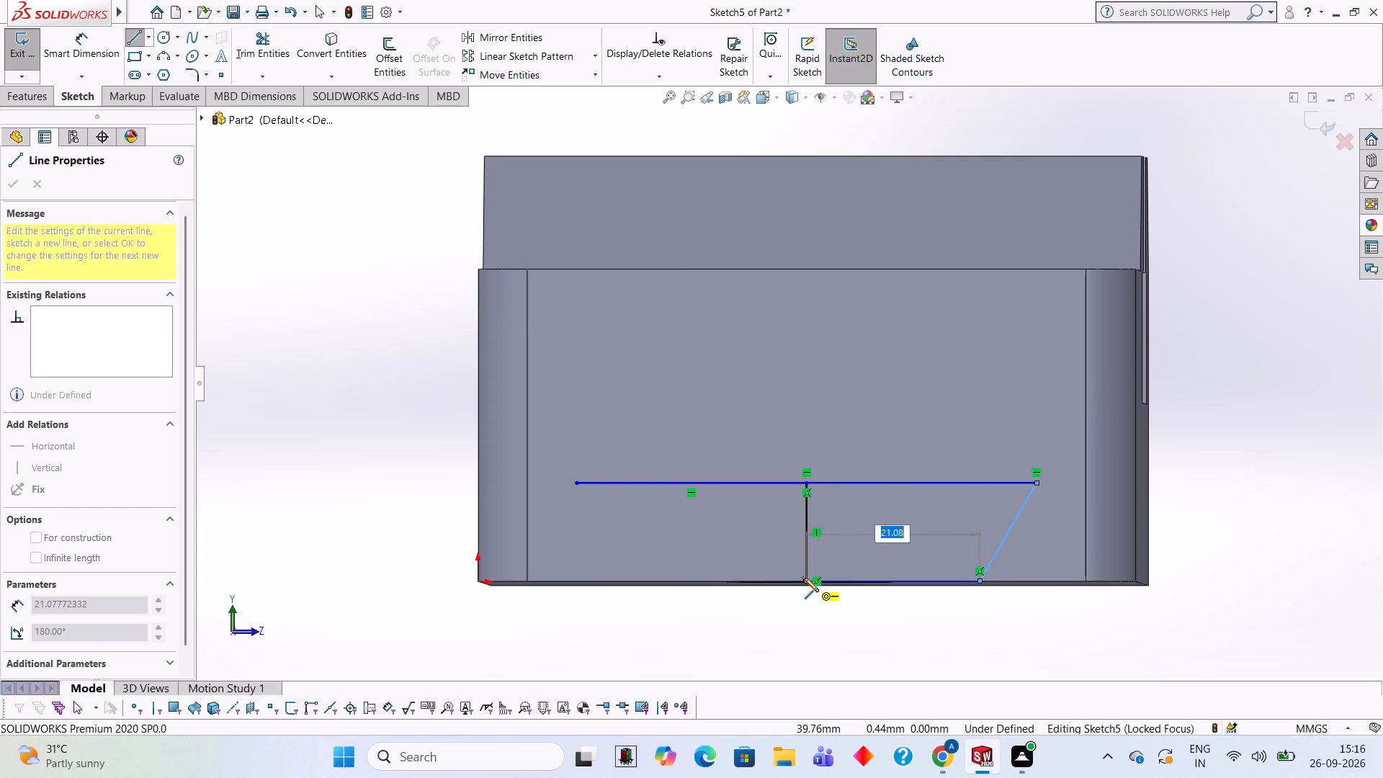
left_click(805, 578)
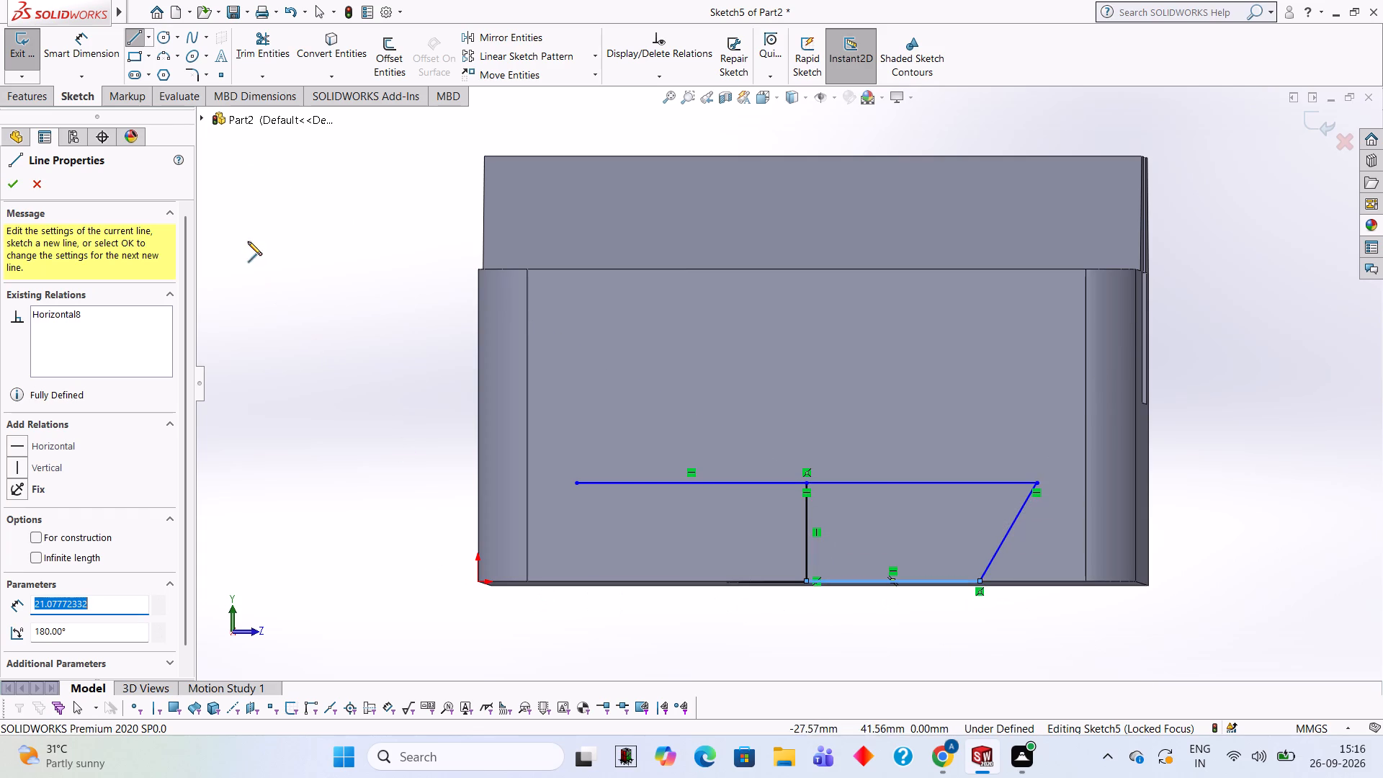
Measure the length of the new bottom line without placing a dimension.
left_click(89, 47)
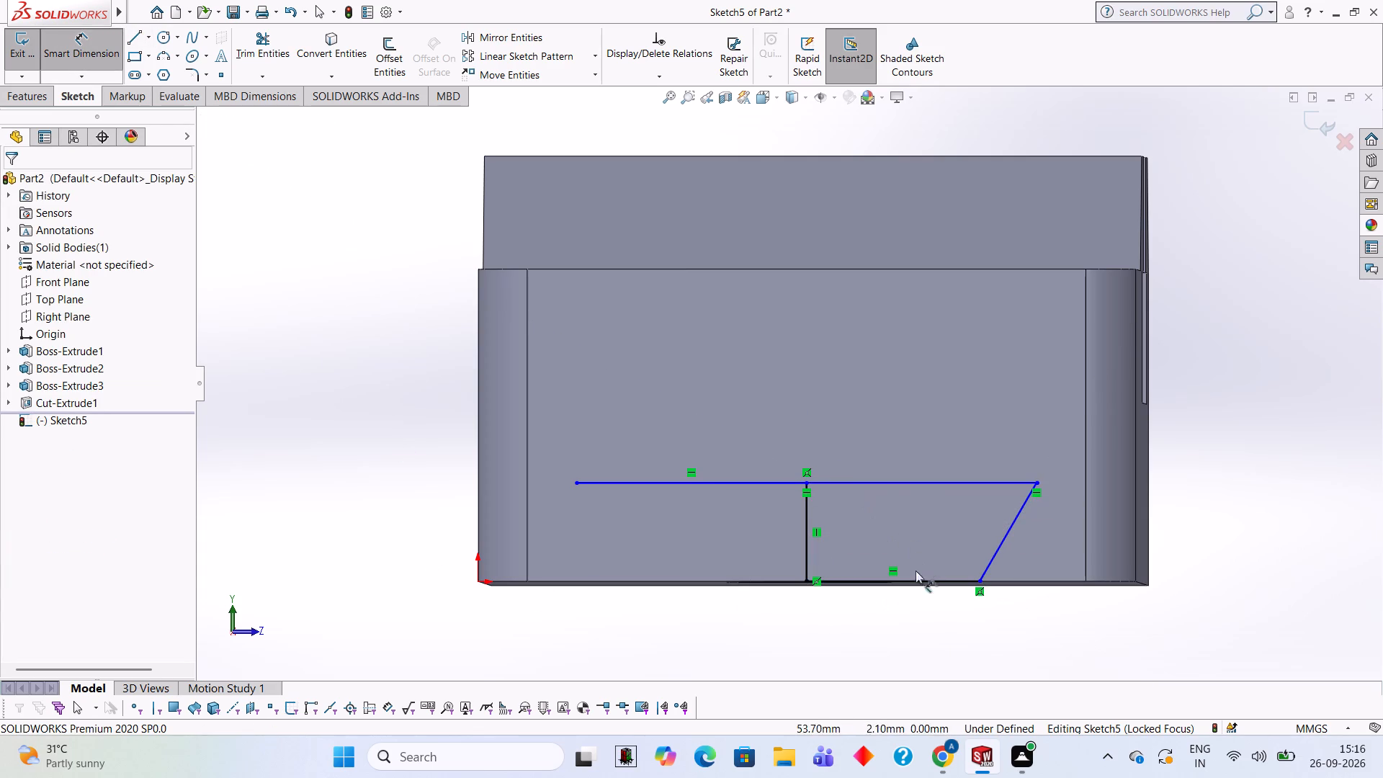
left_click(905, 585)
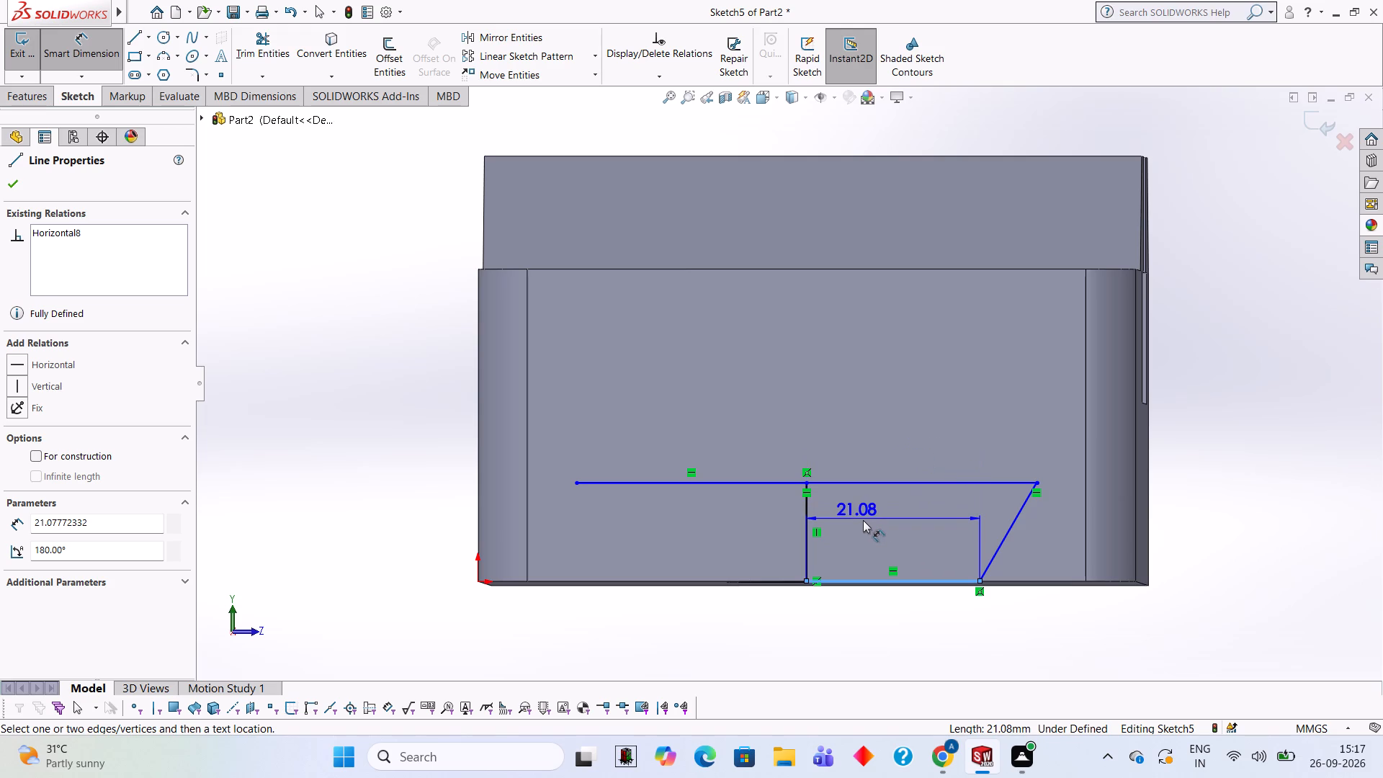
key("Escape")
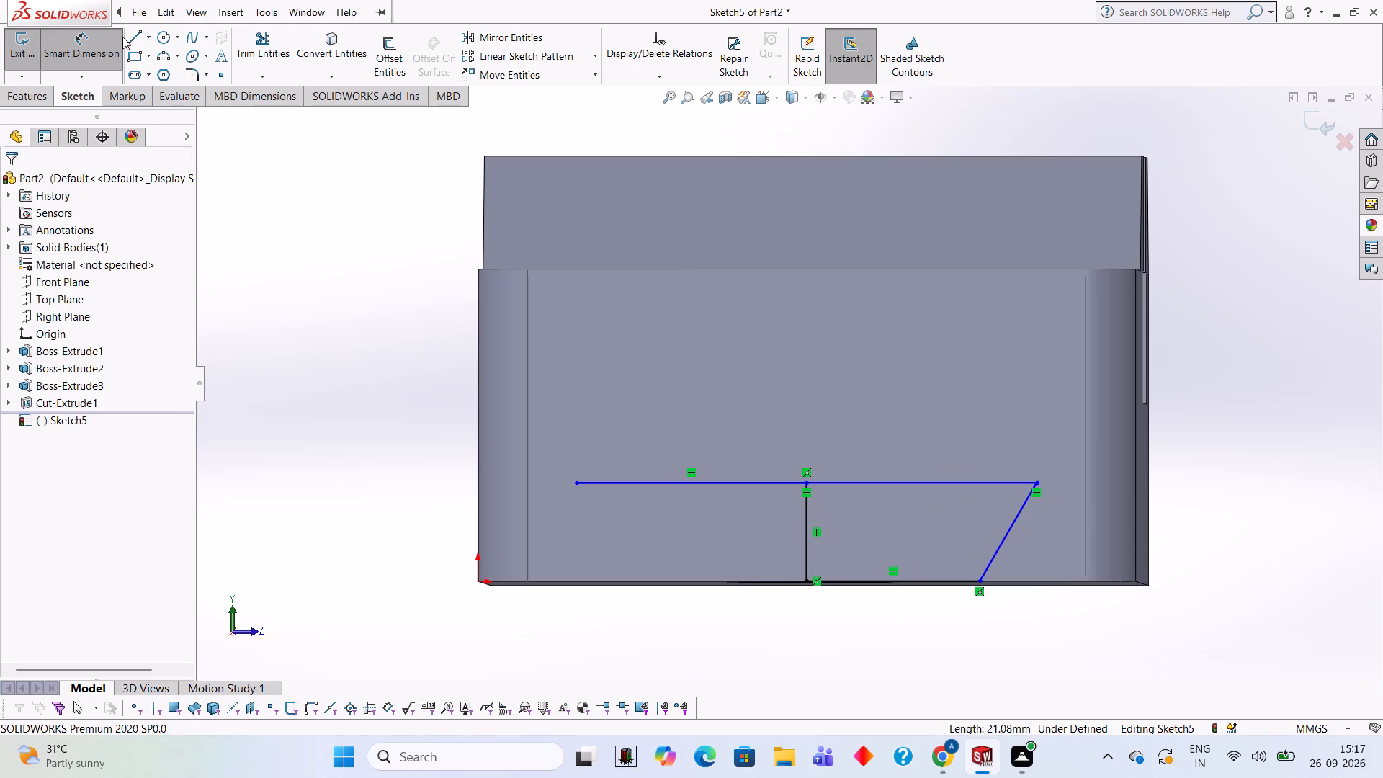
Sketch a 21.8 mm line along the bottom edge from the centre line's foot toward the origin, continuing to the 56 mm line's open end.
left_click(137, 45)
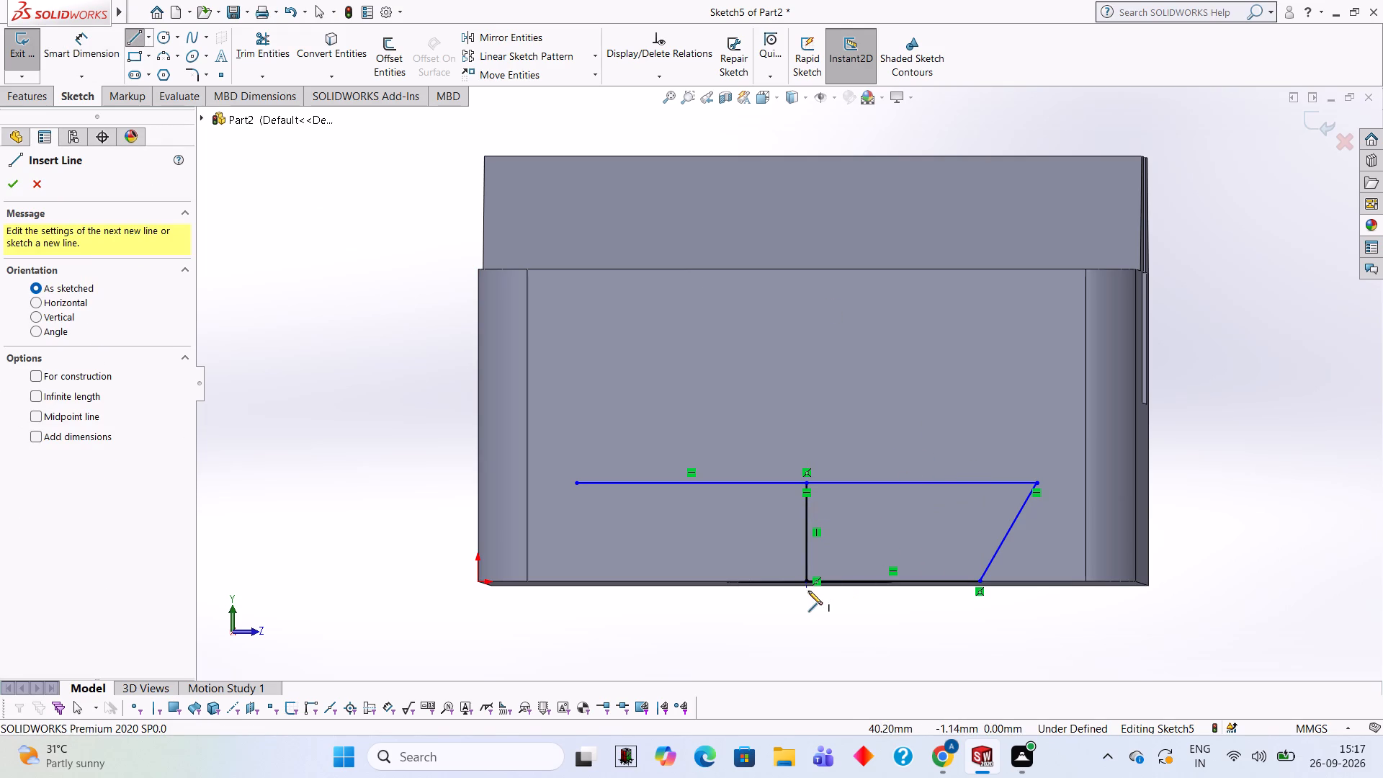
left_click(804, 581)
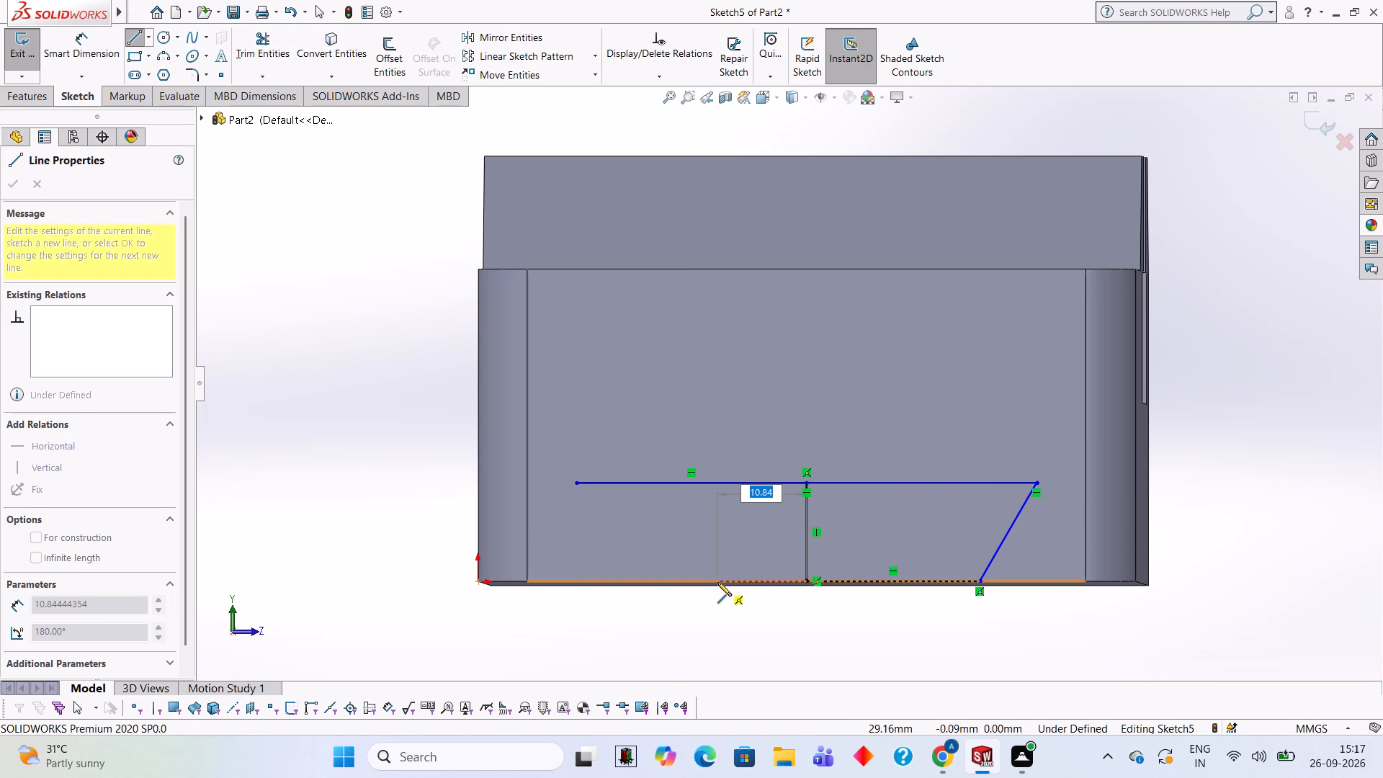
type("21.8")
key("Return")
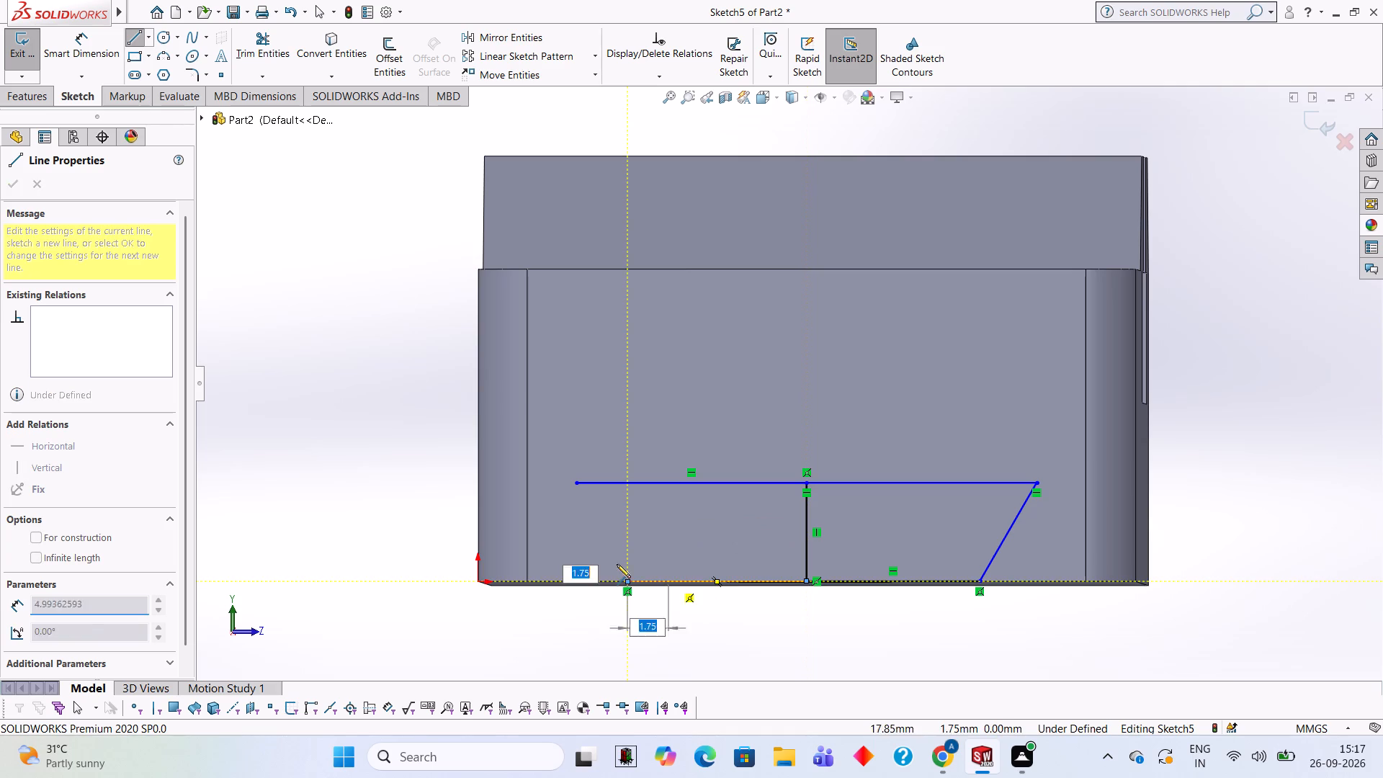
left_click(576, 483)
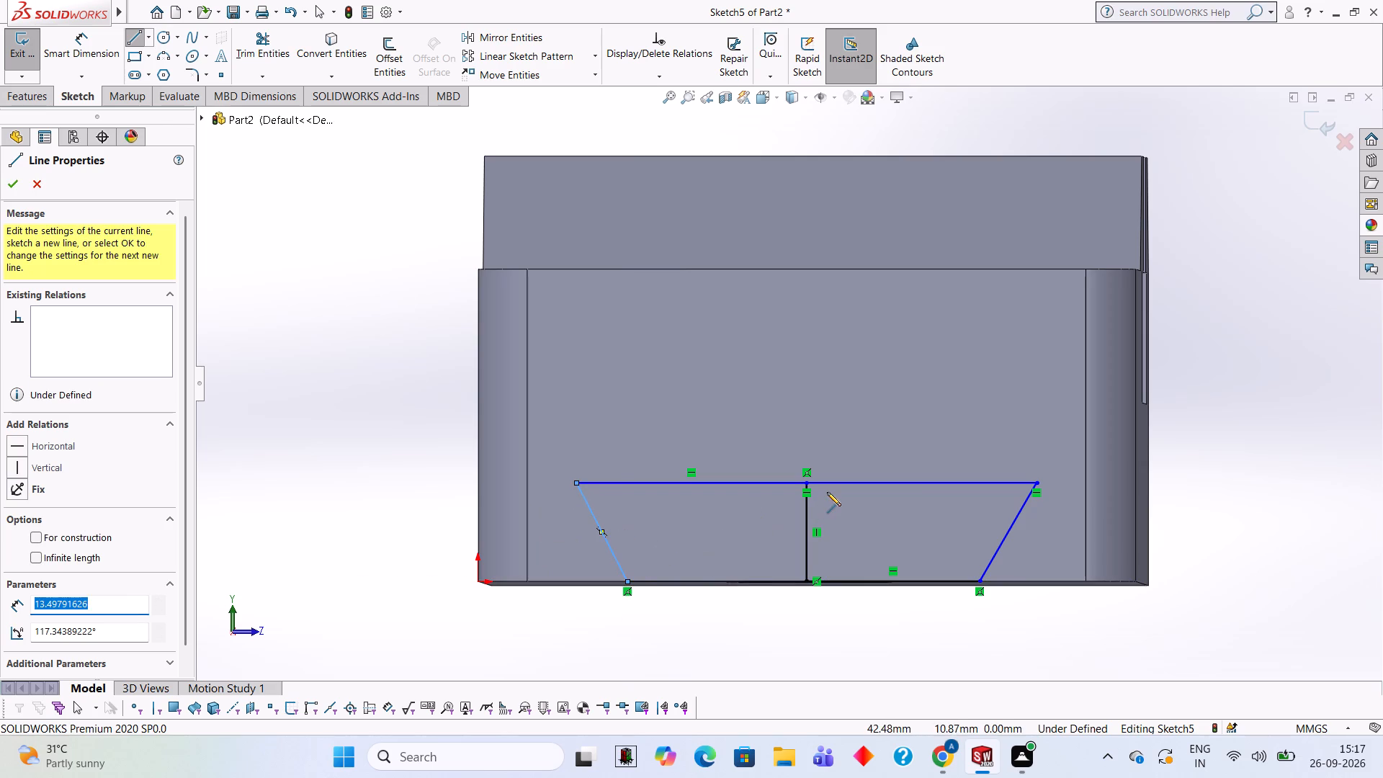
key("Escape")
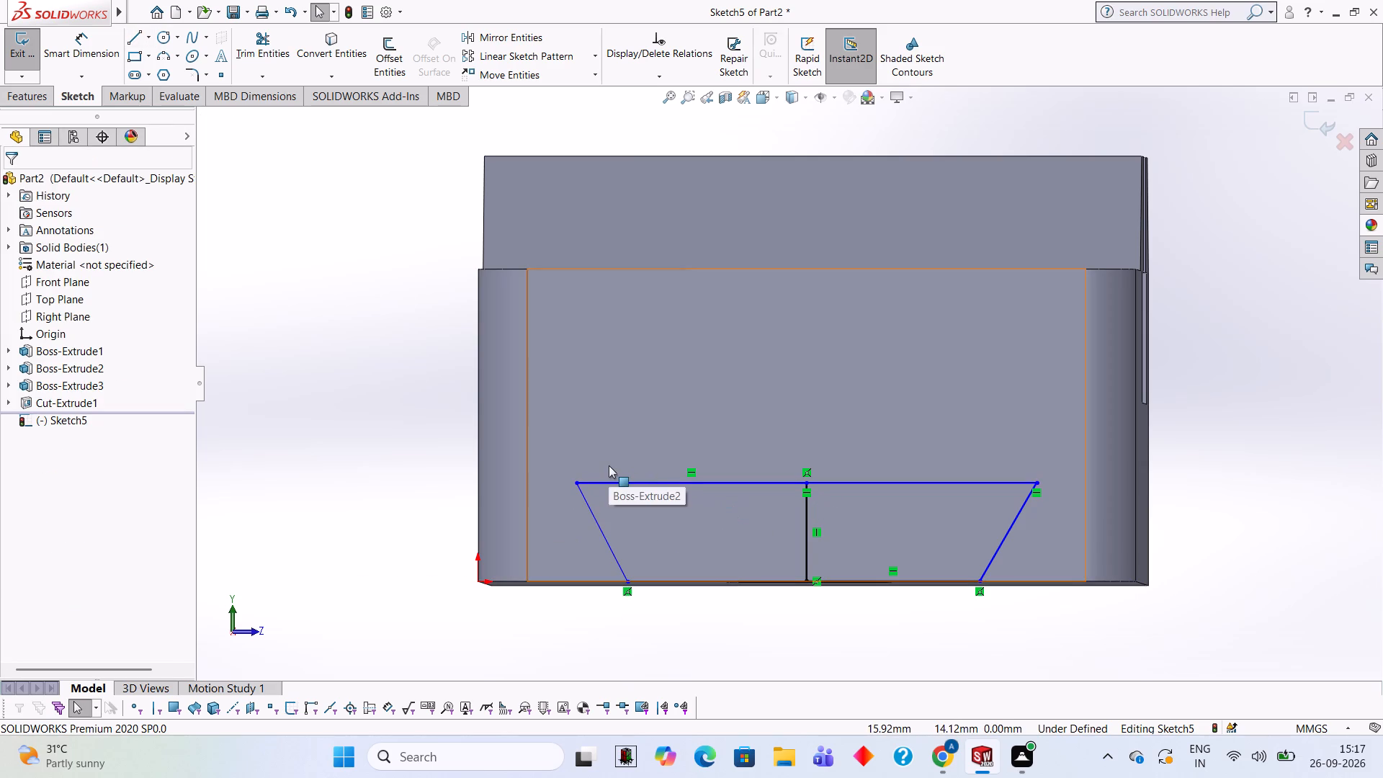
Trim away the vertical centre line inside the dovetail profile.
left_click(255, 28)
left_click(806, 545)
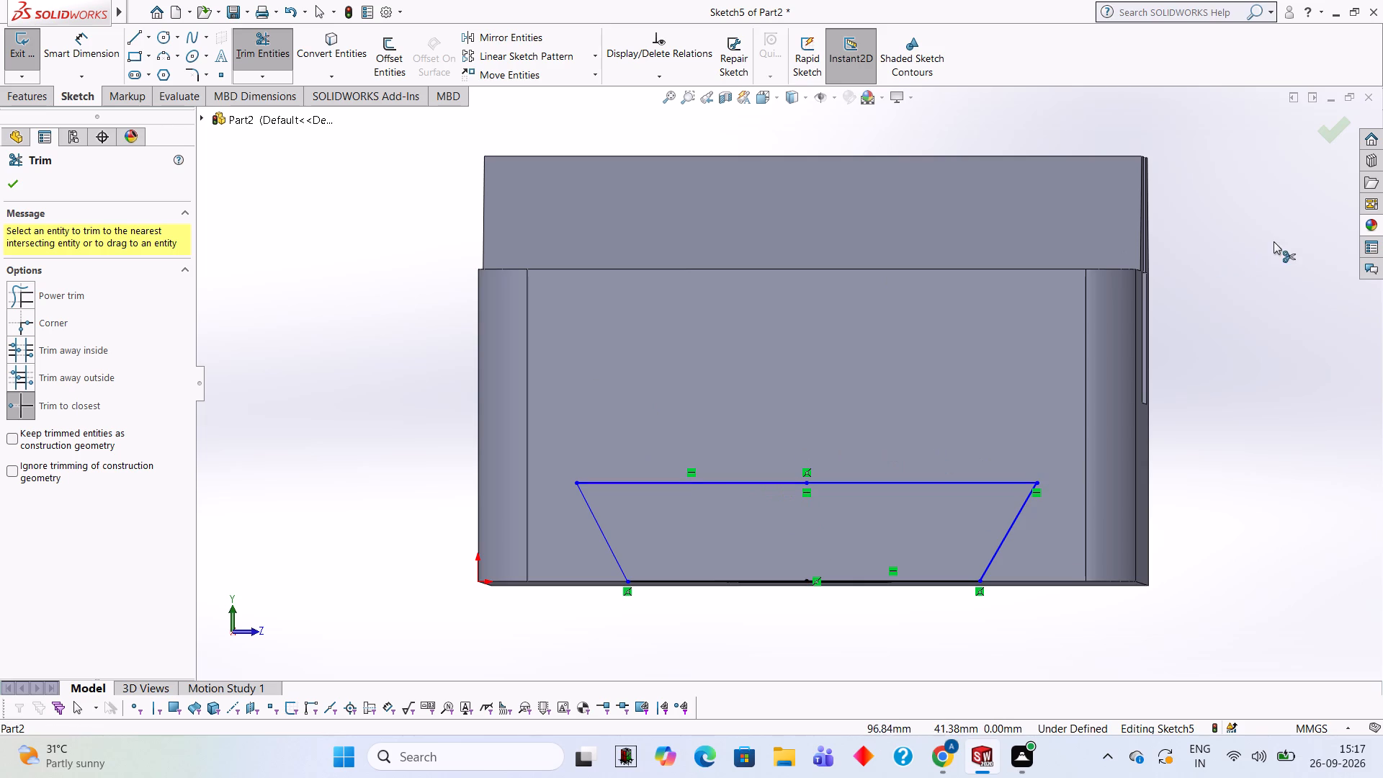
Make a blind extruded cut 38 mm deep into the part using the closed dovetail region.
middle_click_drag(1274, 241, 1230, 286)
scroll(1230, 287, "up", 3)
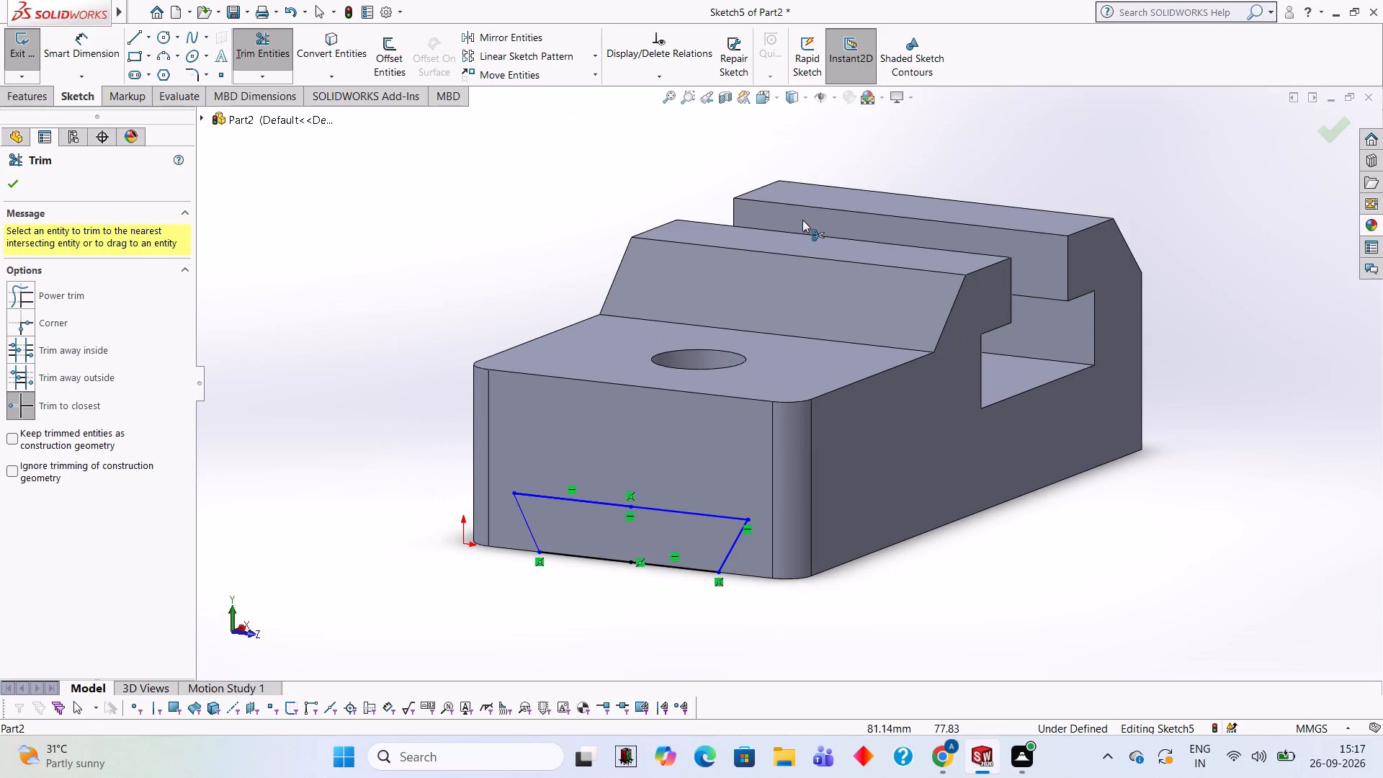
left_click(45, 92)
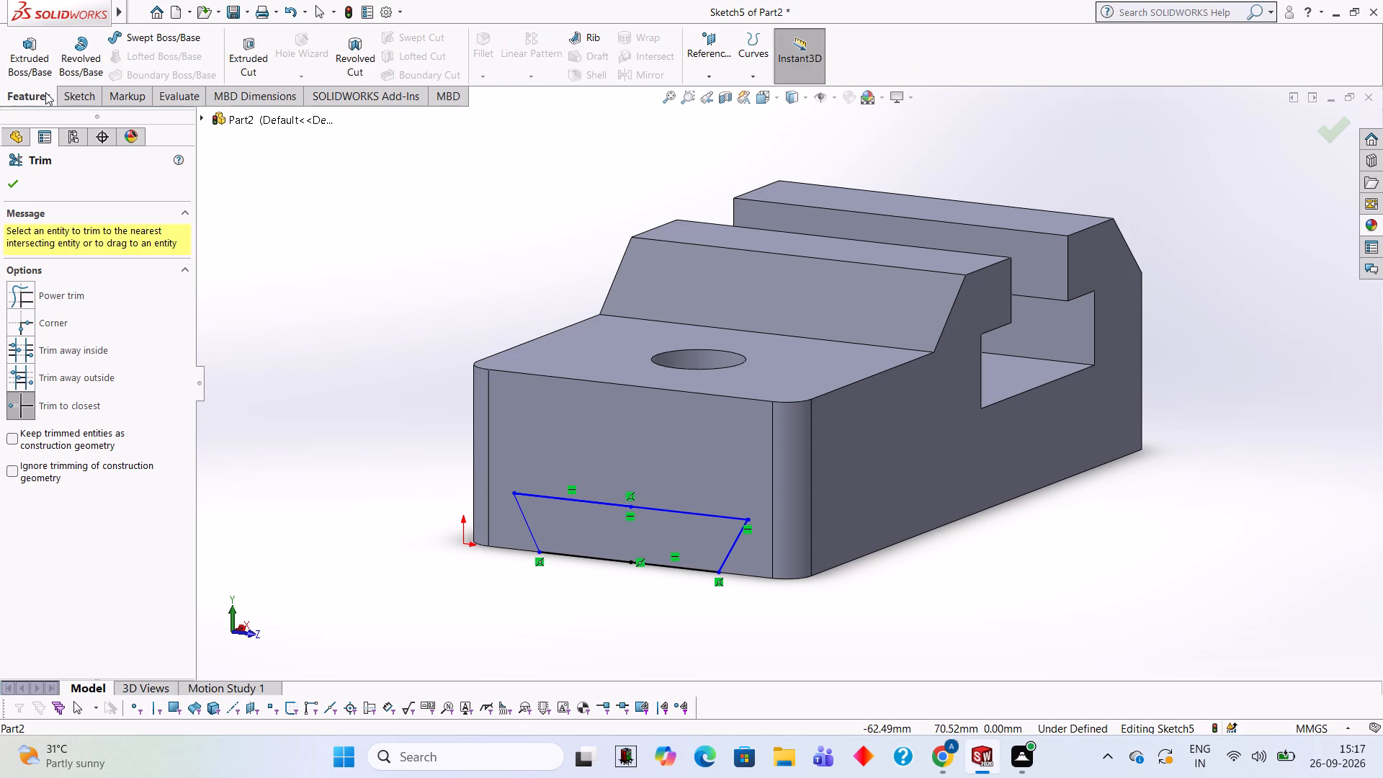
left_click(254, 53)
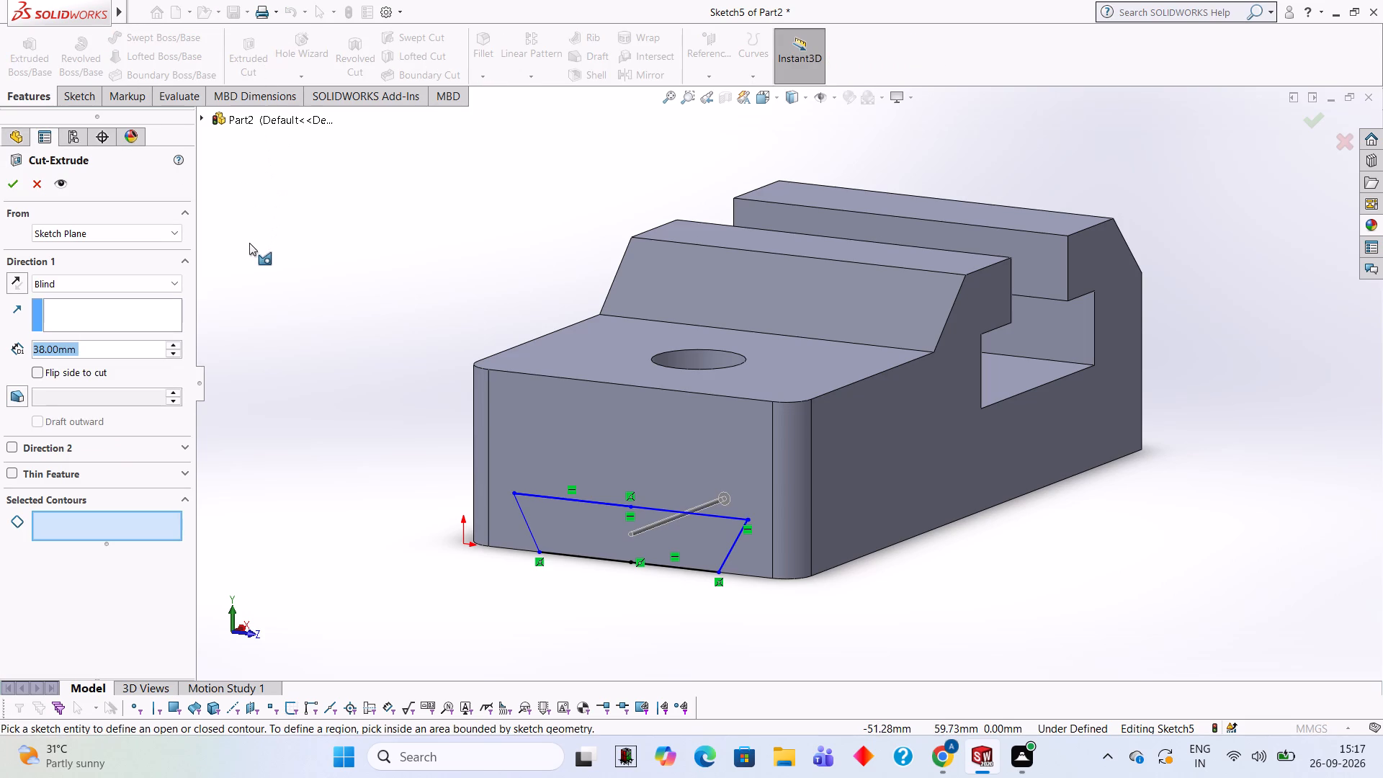
middle_click_drag(984, 288, 862, 313)
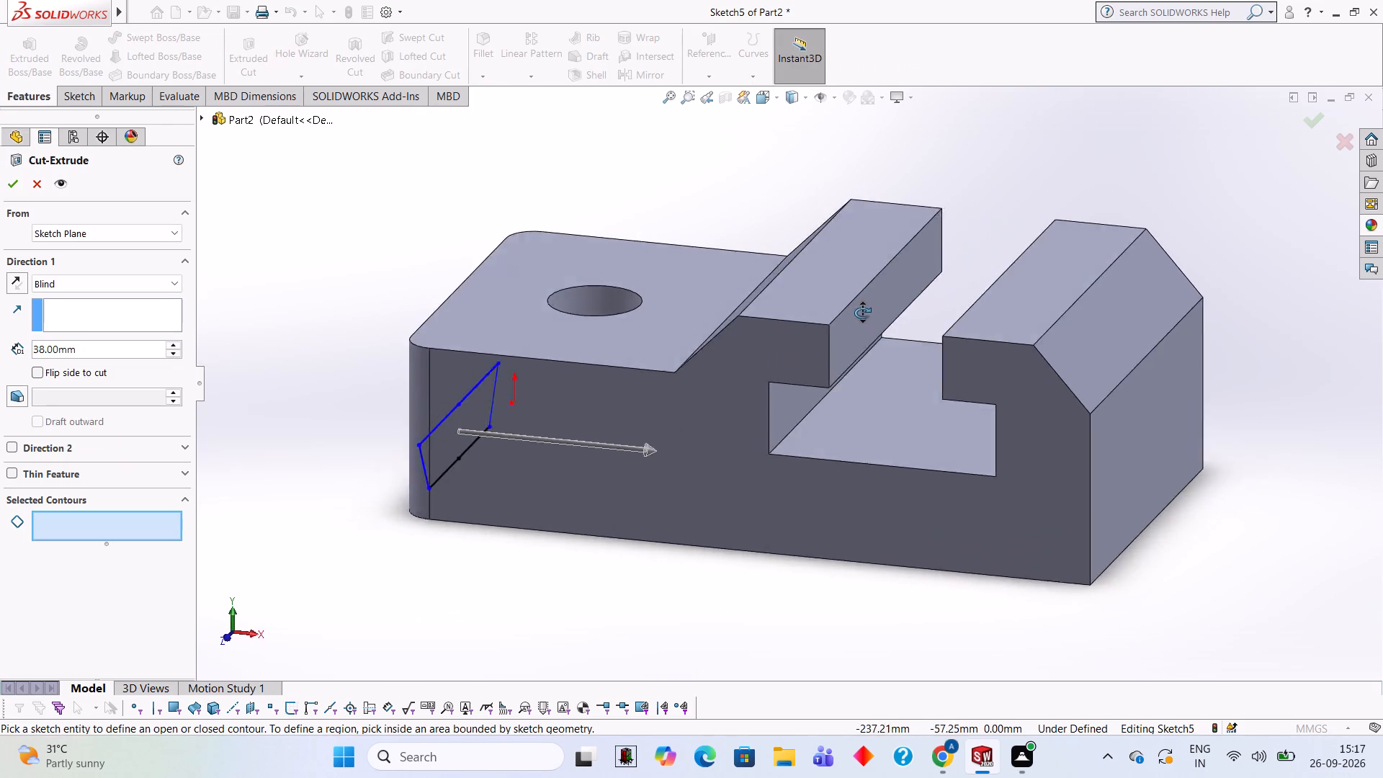
middle_click_drag(862, 313, 943, 348)
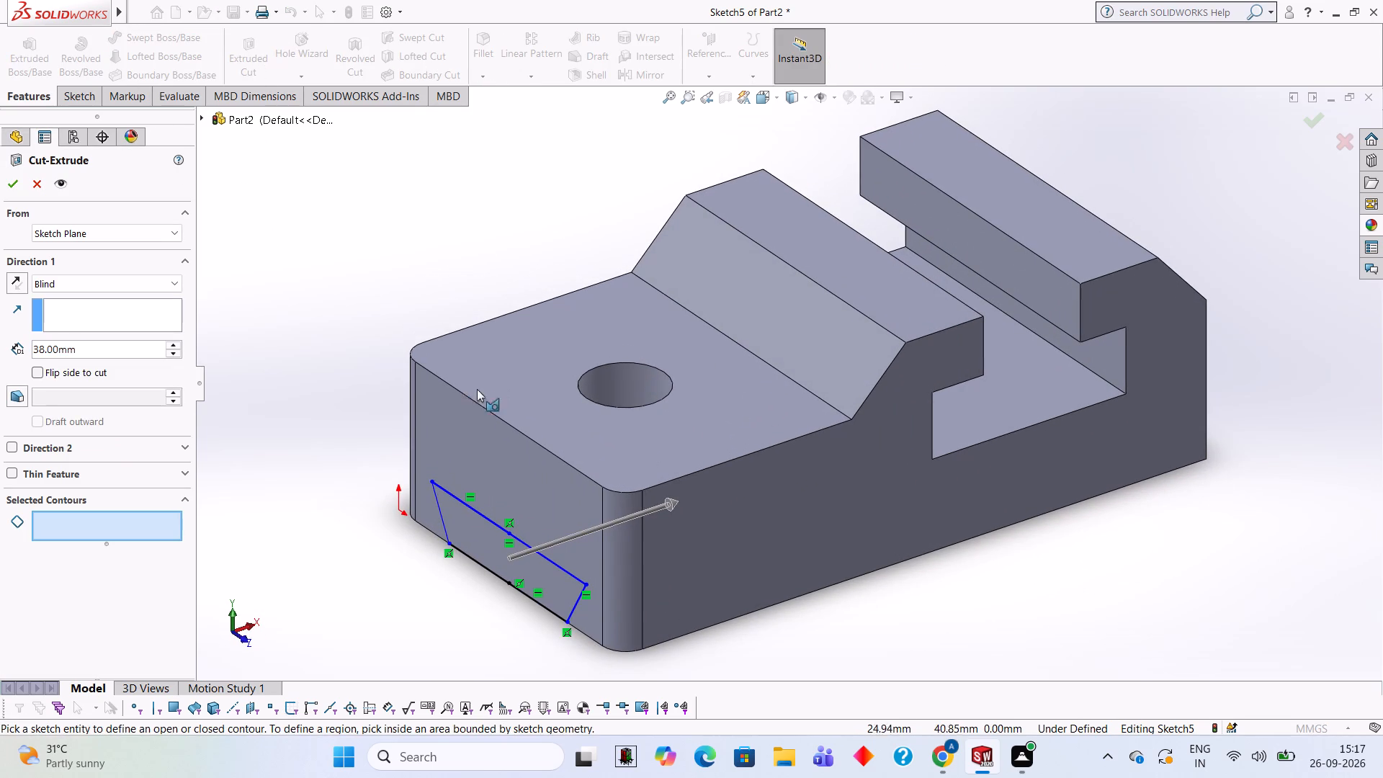
left_click(475, 547)
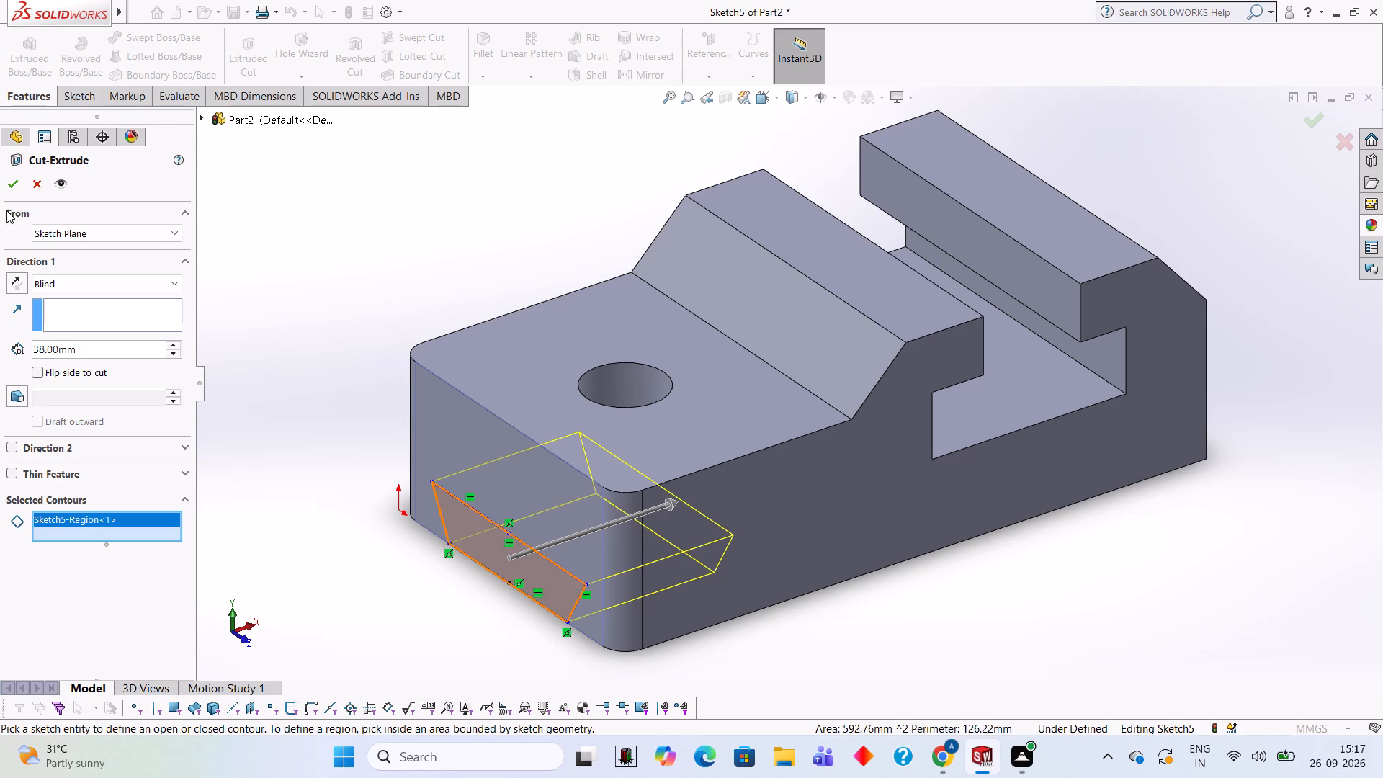
left_click(8, 174)
left_click(307, 349)
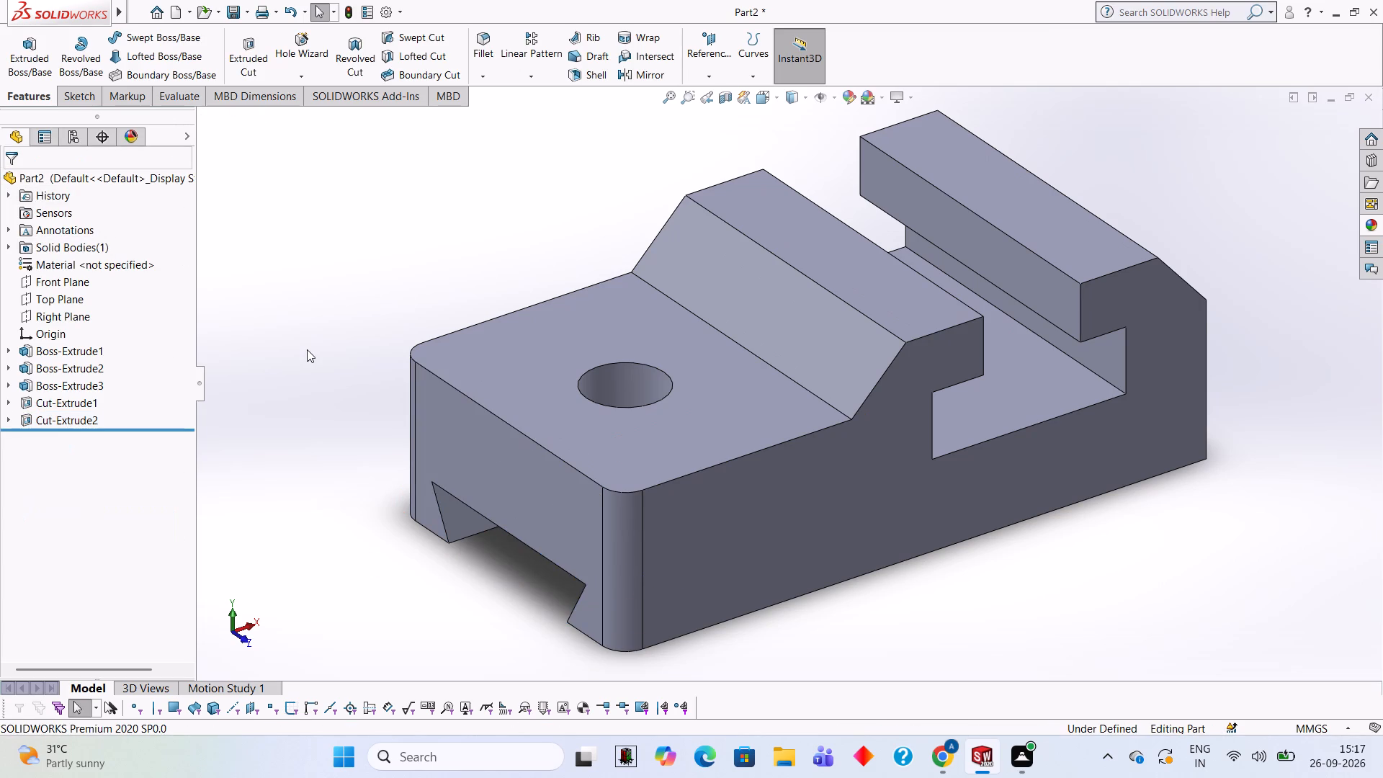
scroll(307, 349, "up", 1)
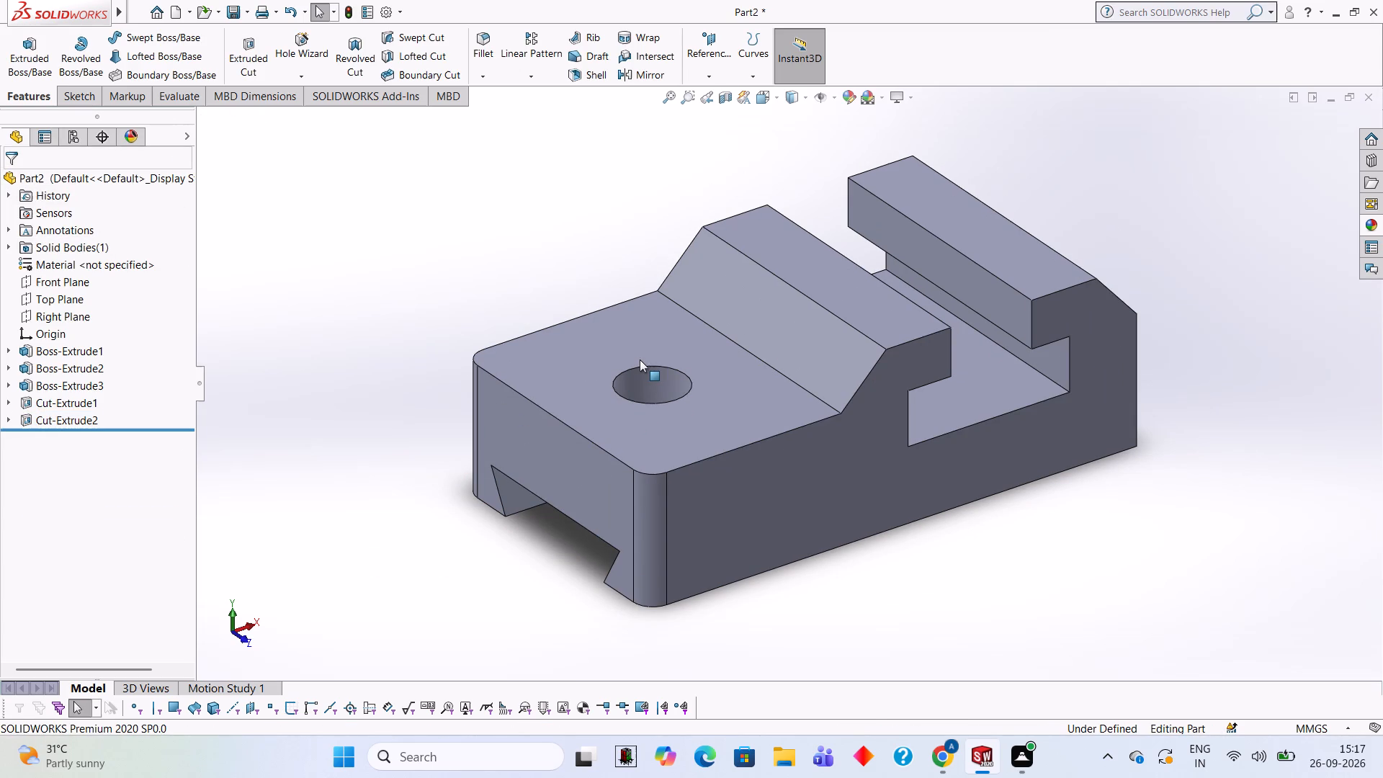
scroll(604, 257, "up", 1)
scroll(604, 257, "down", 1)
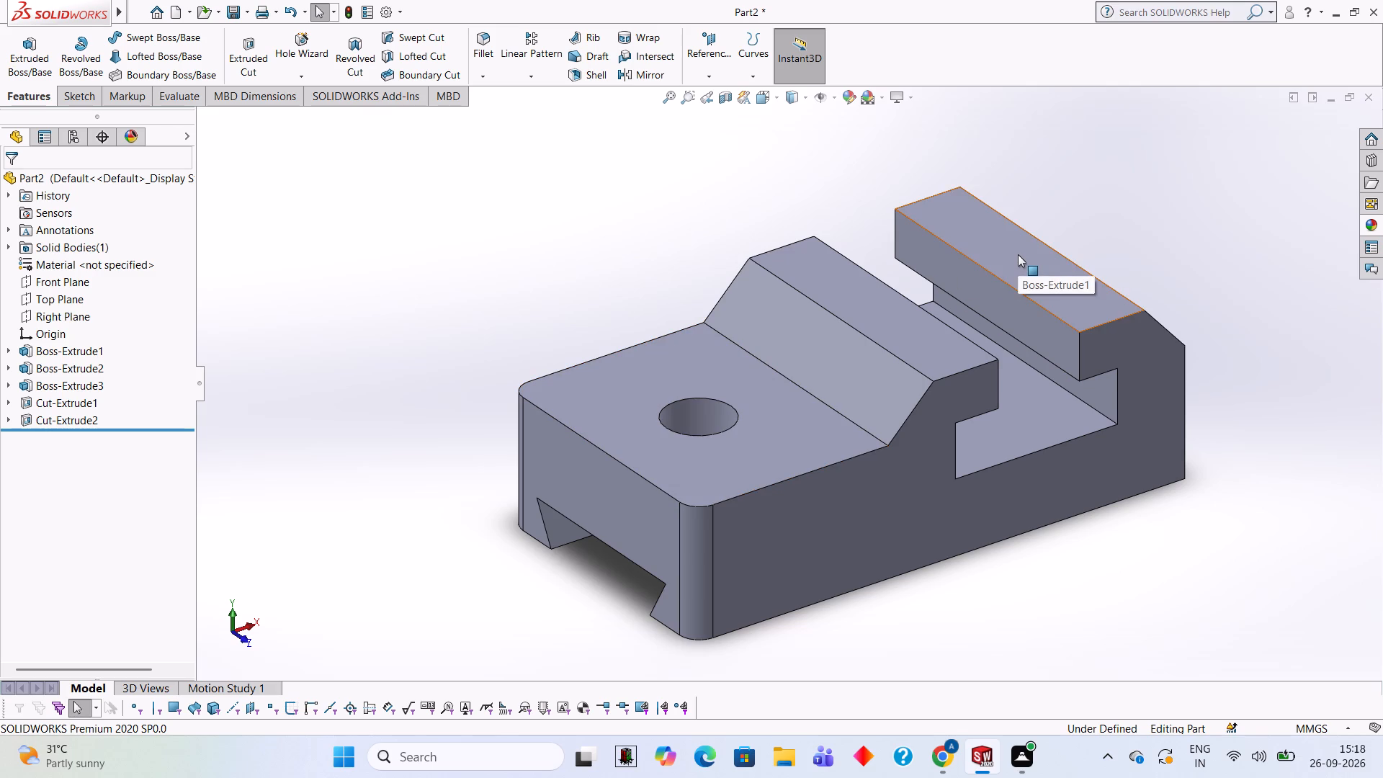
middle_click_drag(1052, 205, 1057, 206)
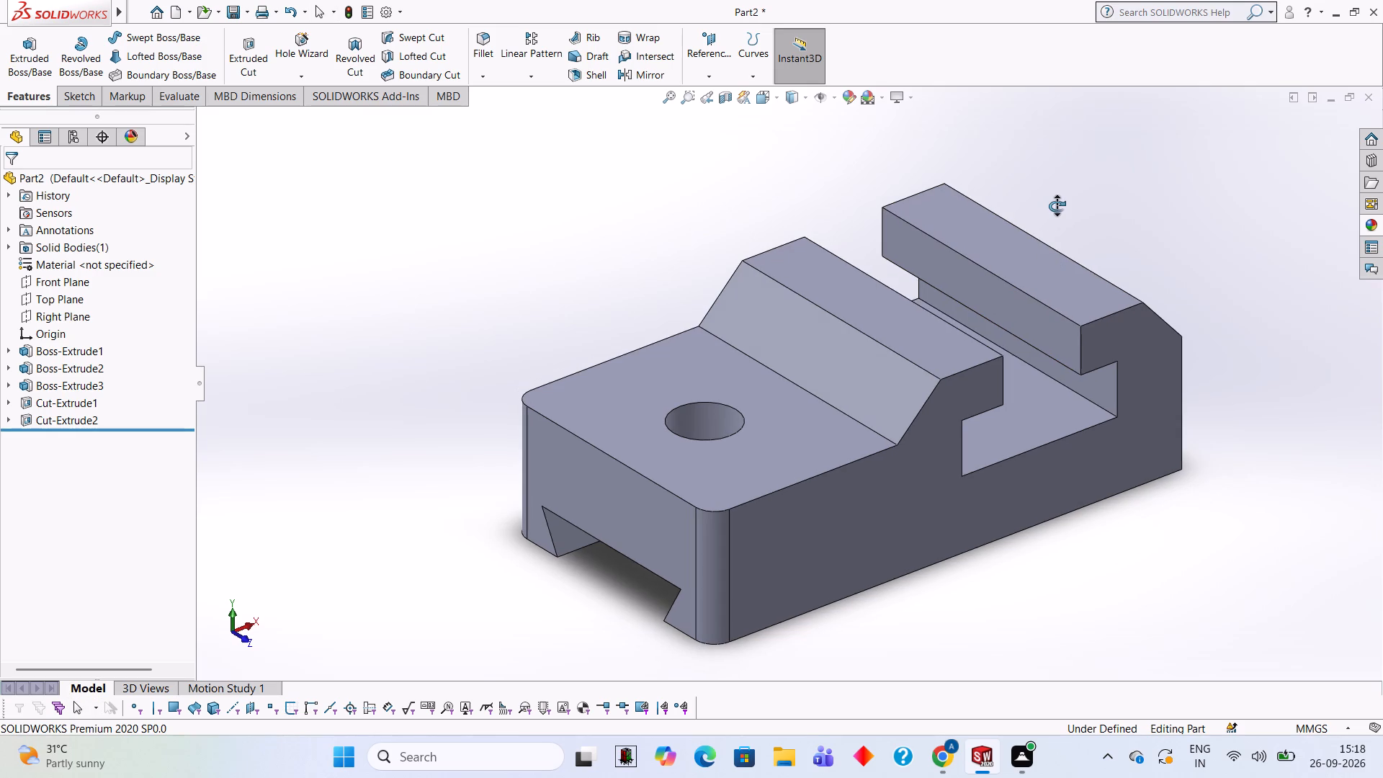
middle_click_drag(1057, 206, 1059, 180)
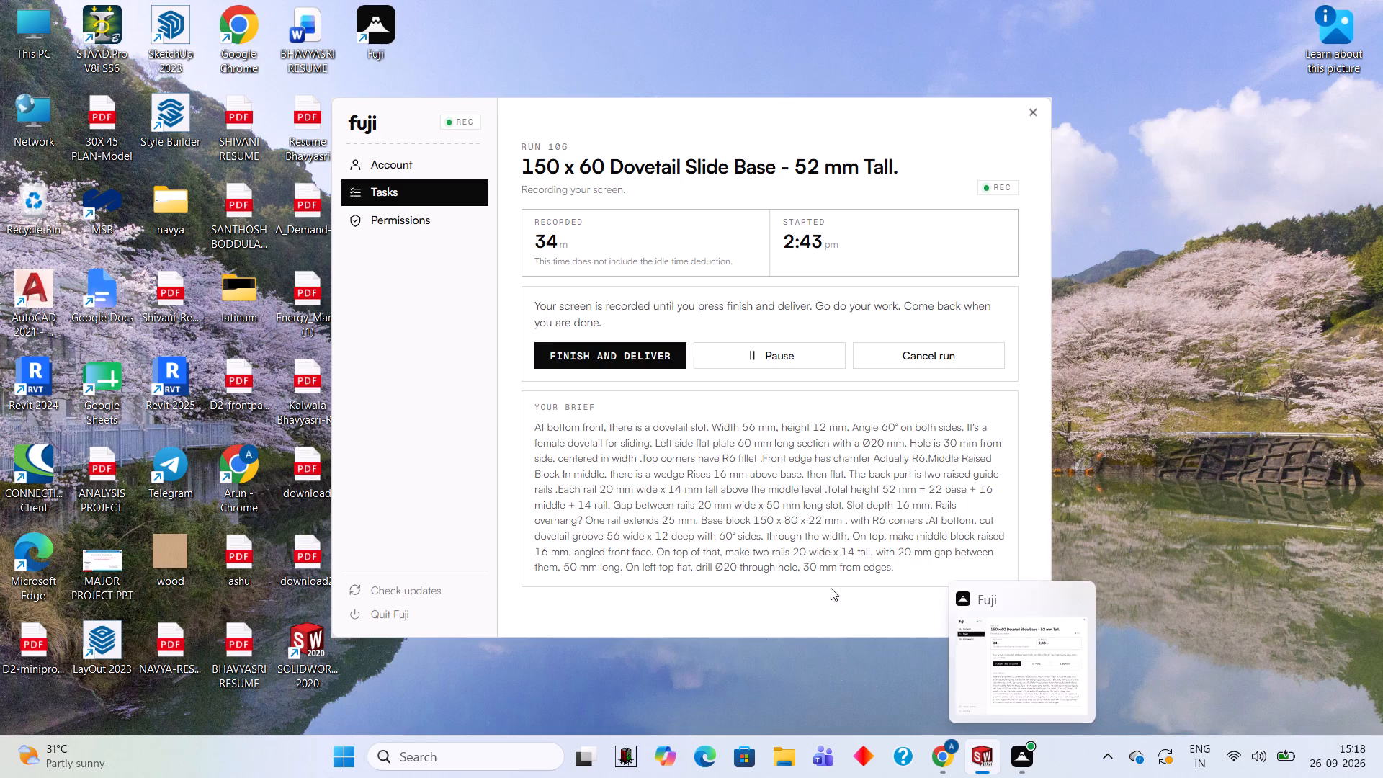
Apply the Pink solid appearance to the main extrusion and to the still-grey rounded end of the part.
left_click(1374, 220)
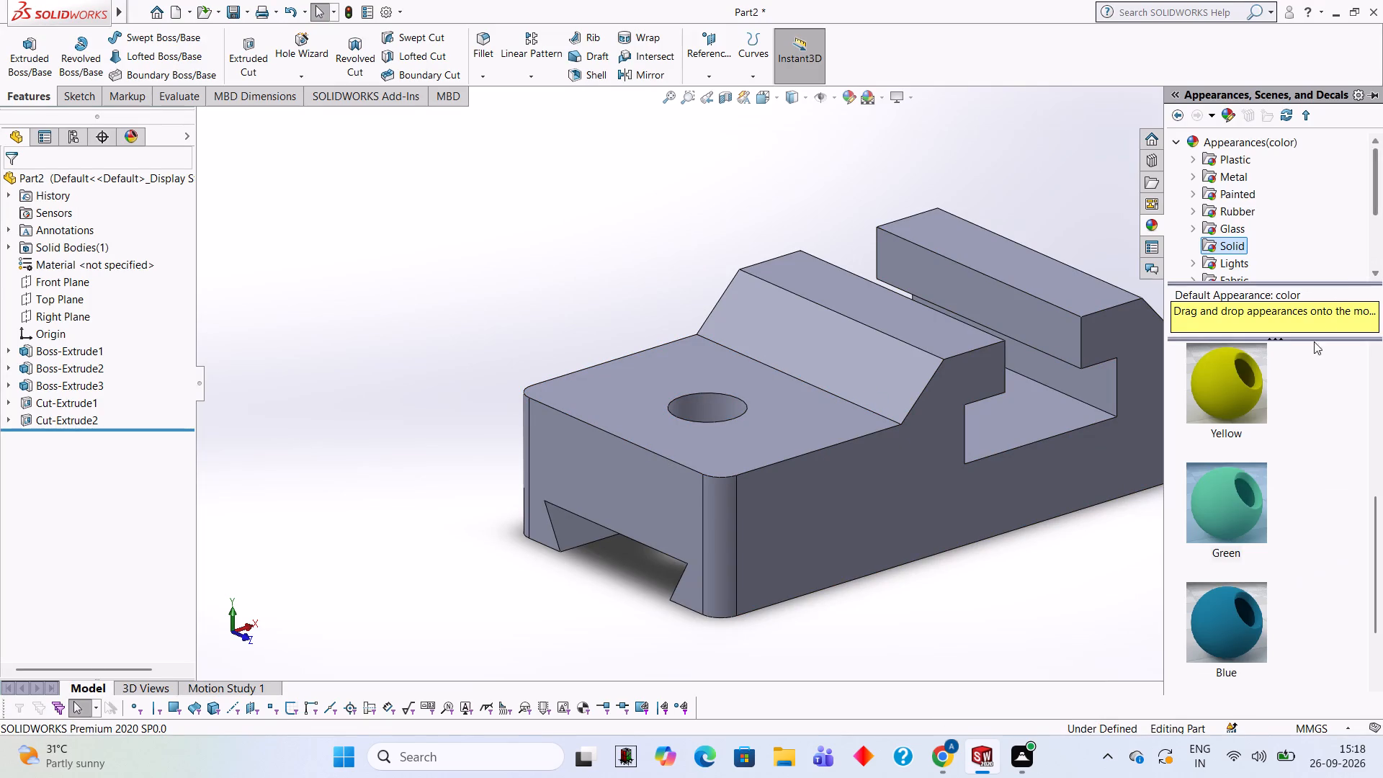
scroll(1221, 435, "down", 2)
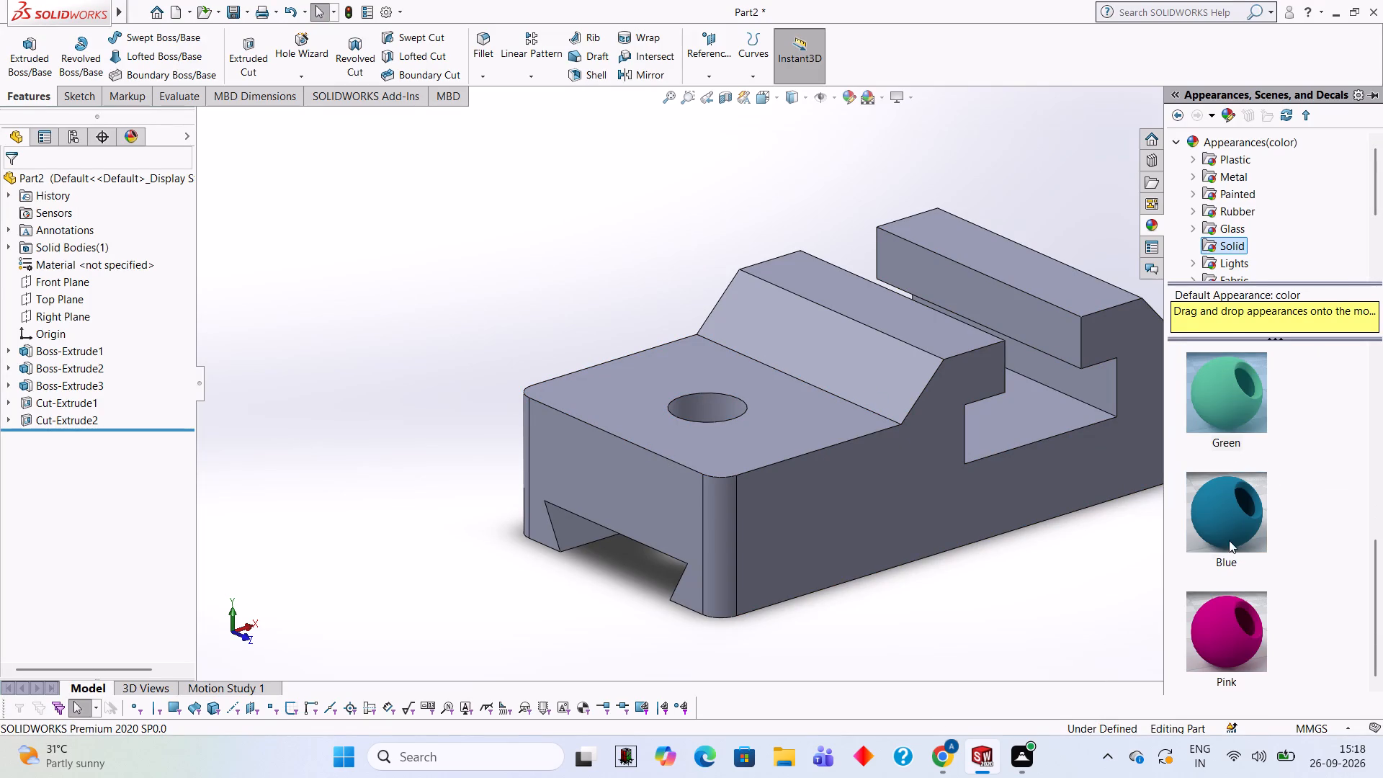
left_click_drag(1231, 608, 897, 273)
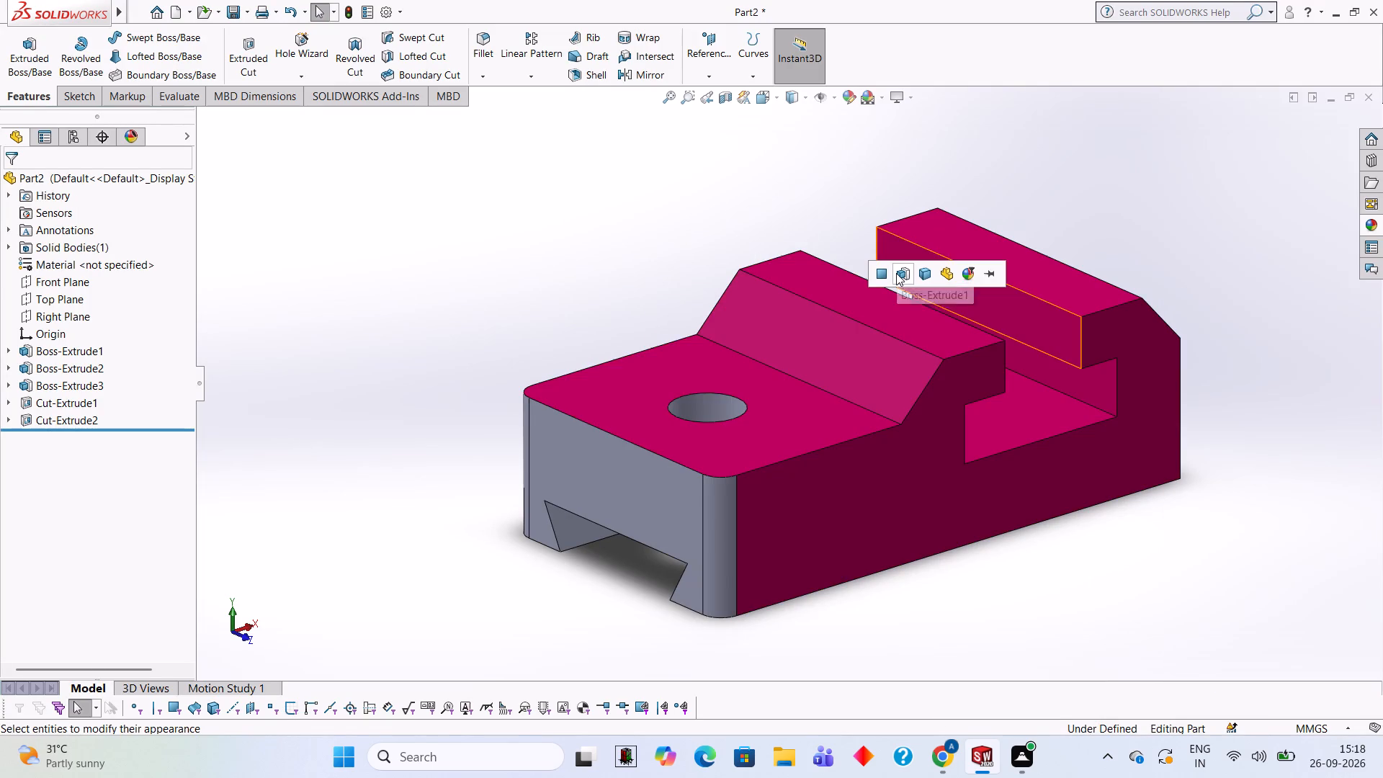
left_click(896, 273)
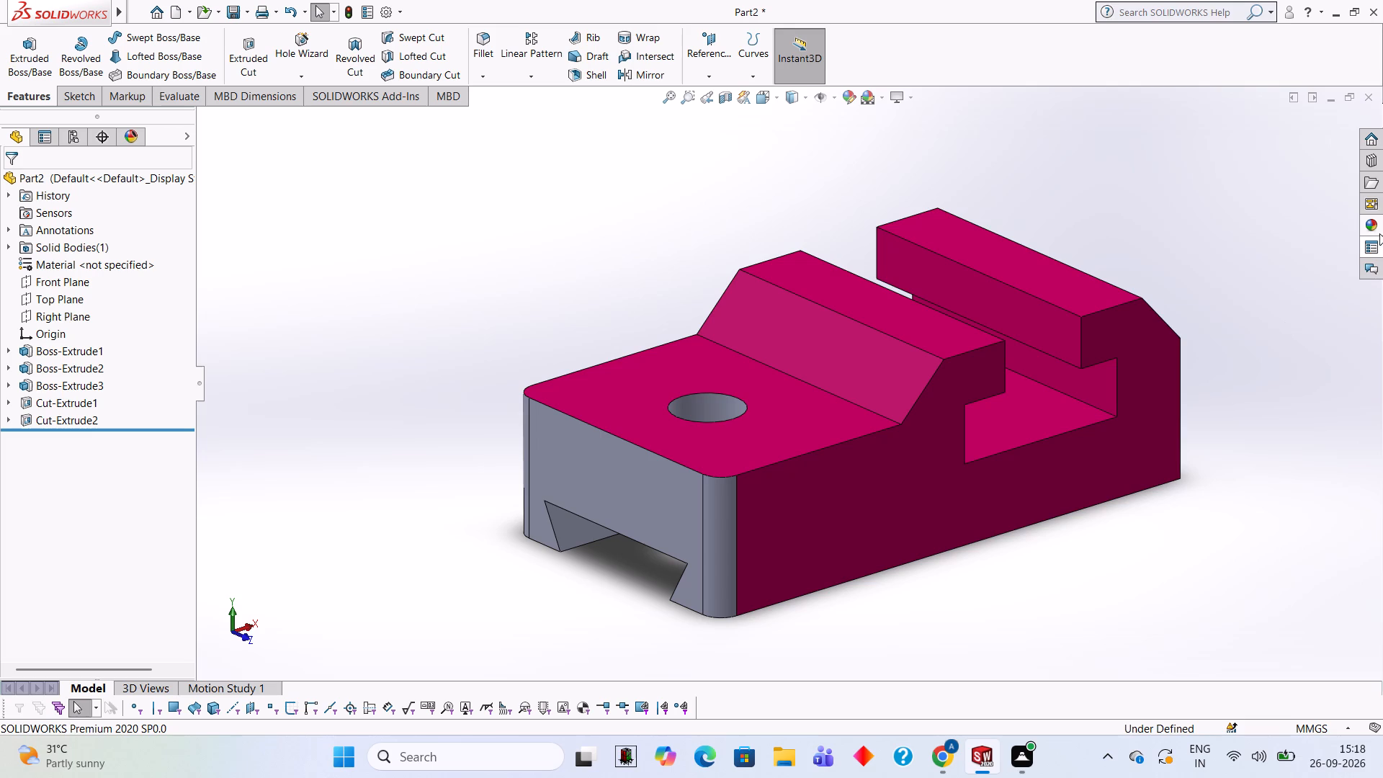
left_click(1367, 218)
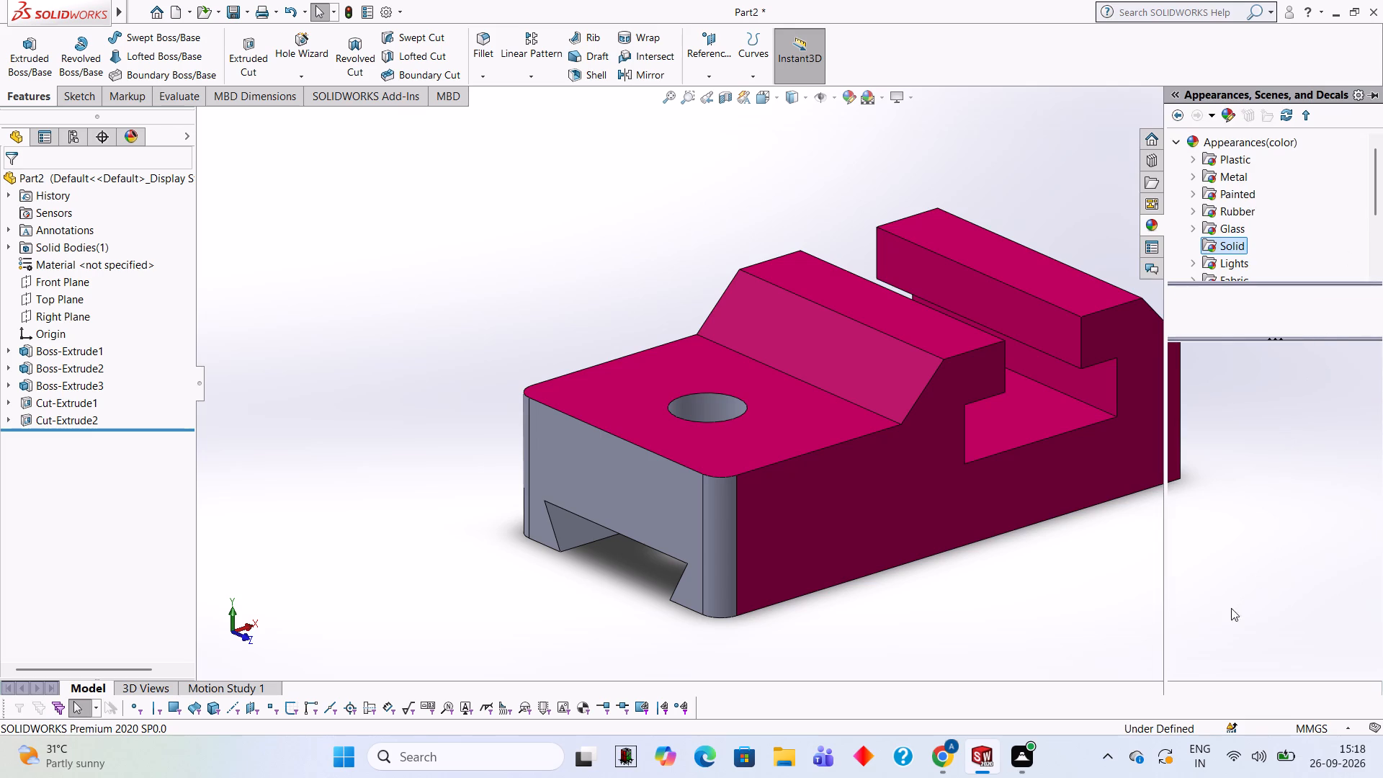
left_click_drag(1231, 608, 867, 419)
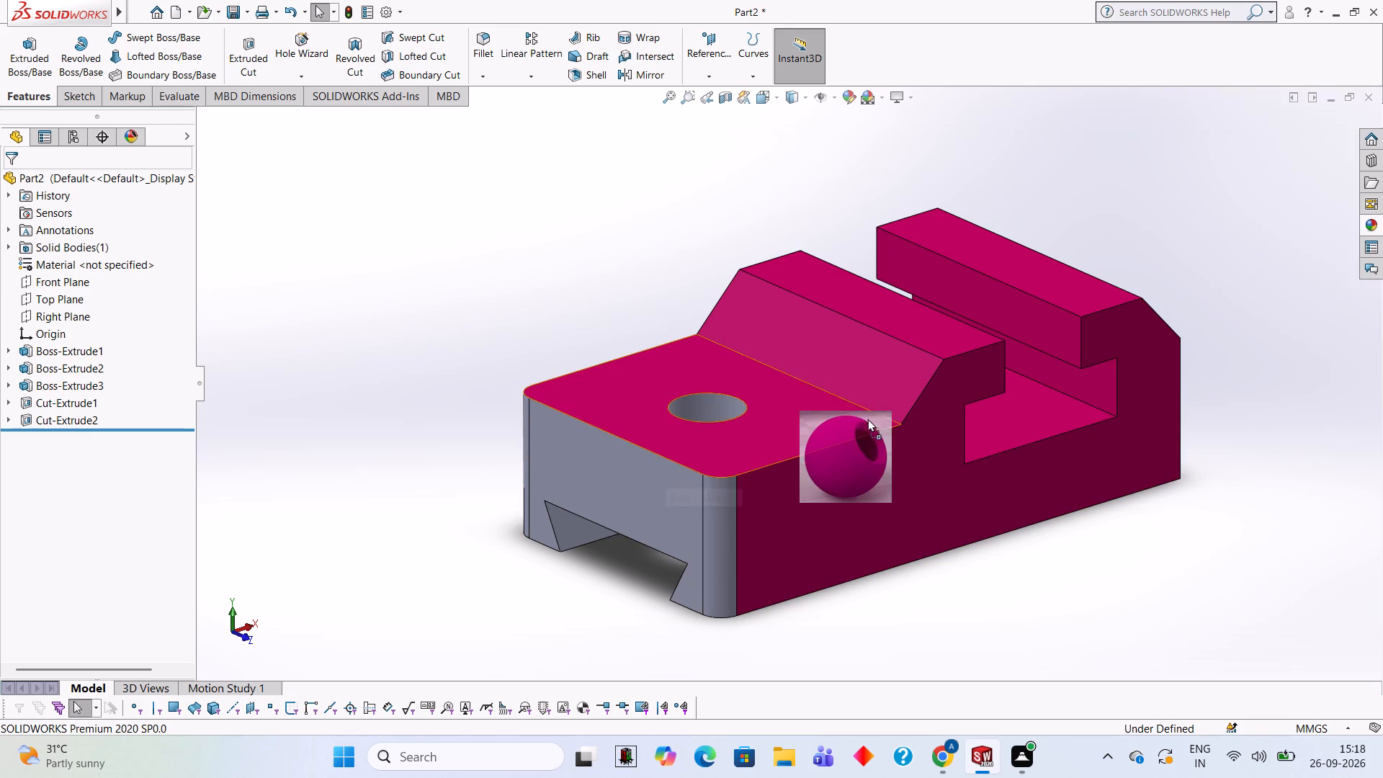
left_click_drag(867, 419, 1238, 339)
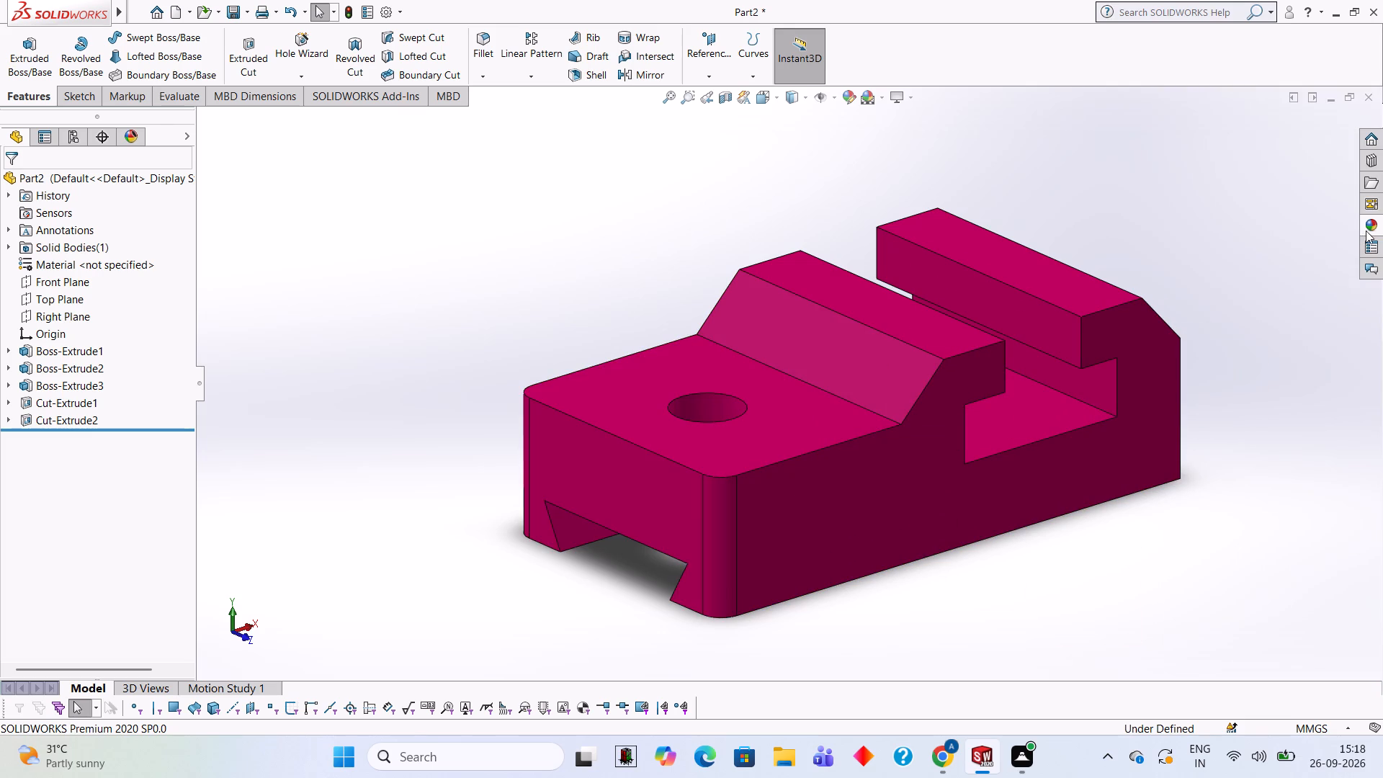
Apply the Blue solid appearance to the inner face of the 20 mm hole.
middle_click_drag(959, 161, 910, 354)
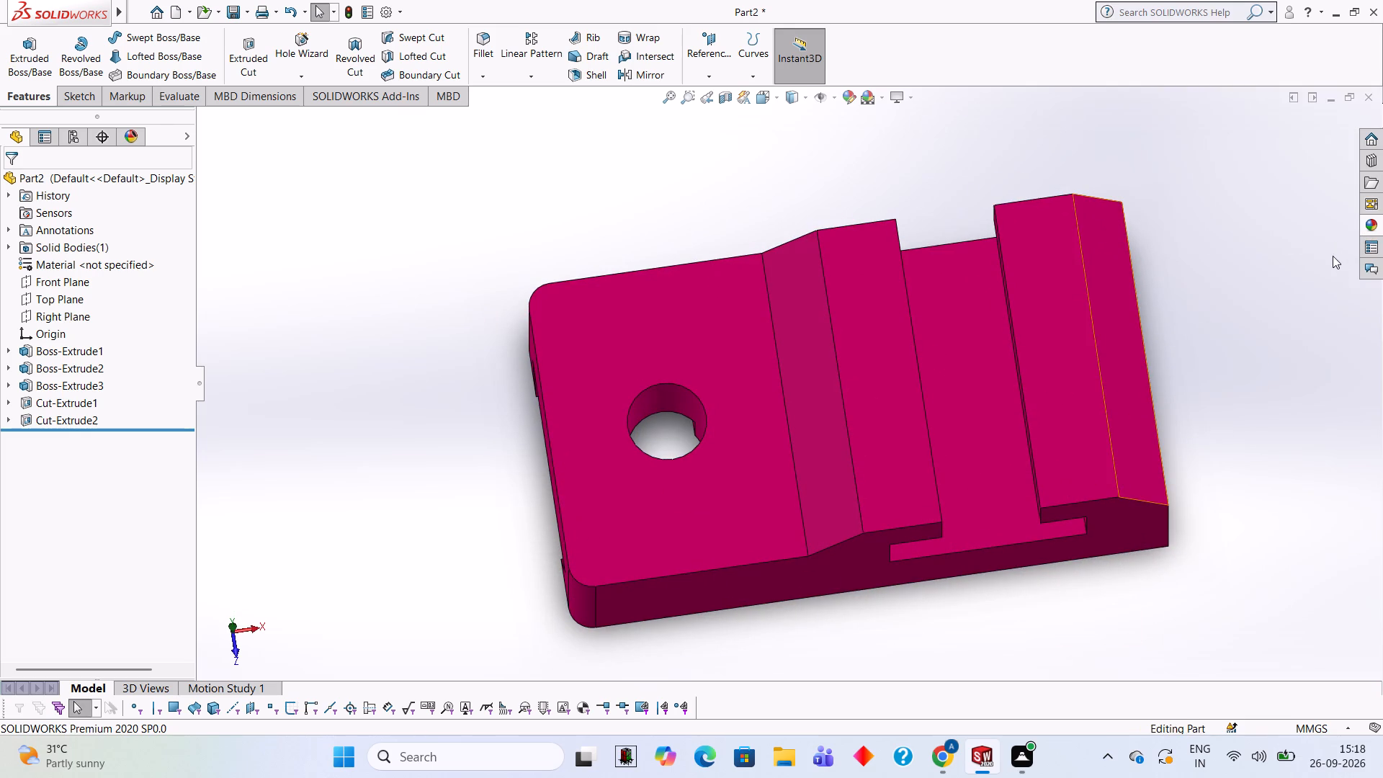
left_click(1373, 225)
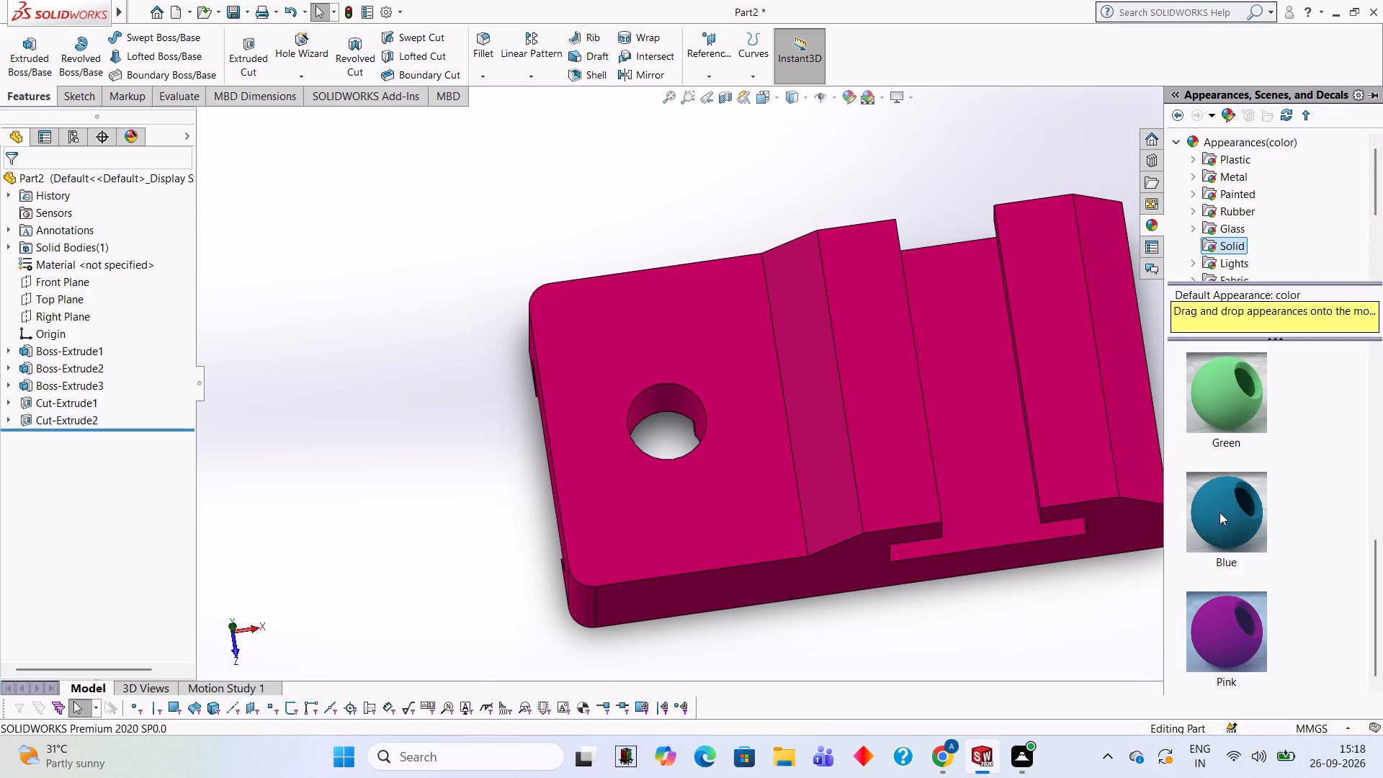
left_click_drag(1219, 513, 644, 393)
left_click(644, 393)
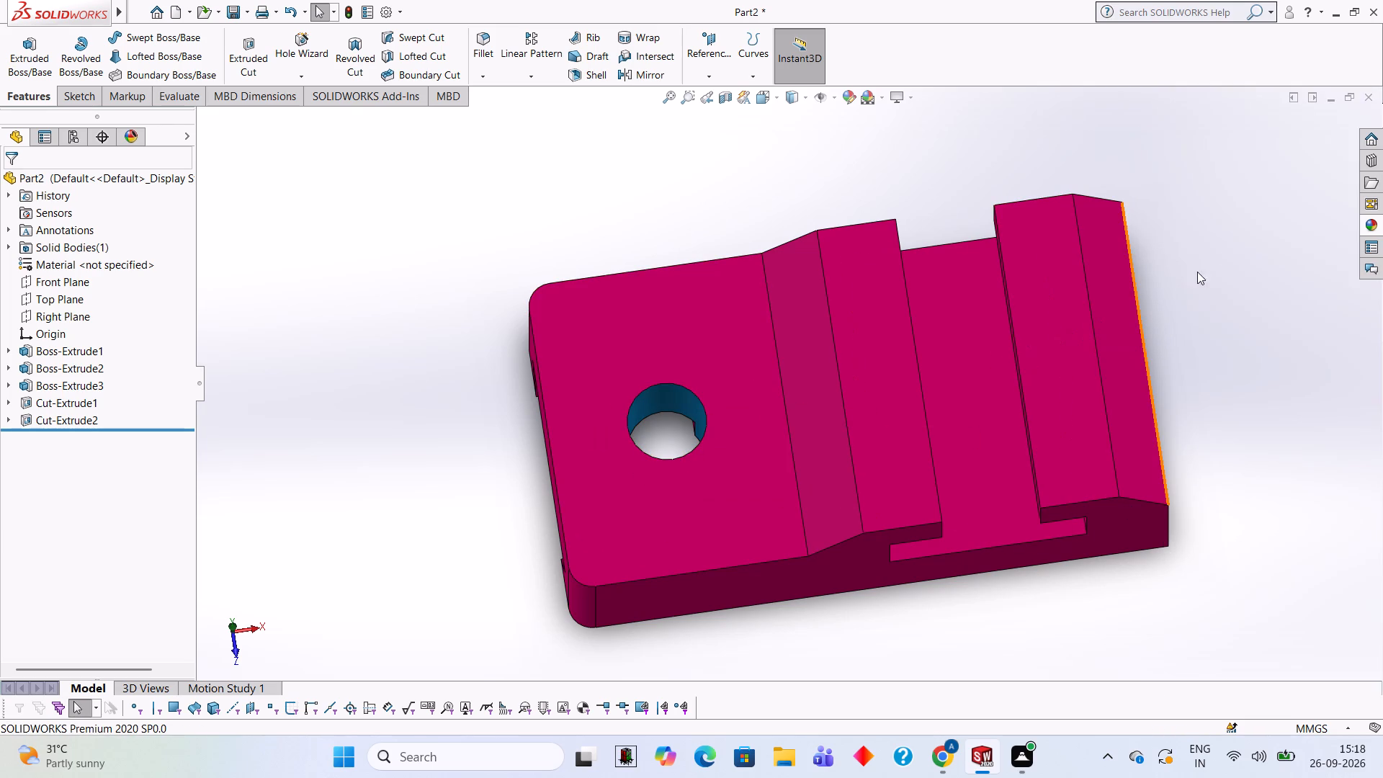
Apply the Yellow solid appearance to the floor face of the T-slot only.
left_click(1366, 231)
scroll(1209, 414, "down", 1)
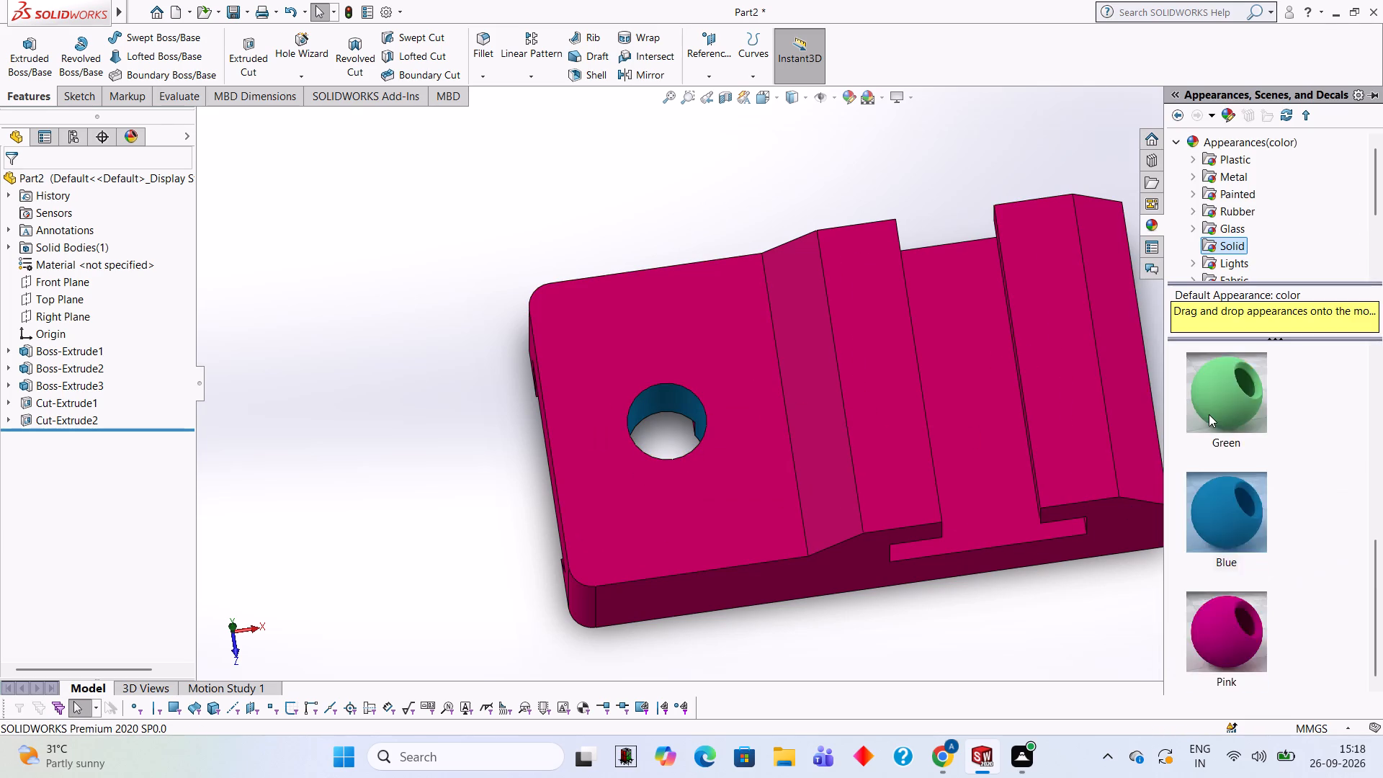
scroll(1209, 414, "up", 2)
left_click_drag(1207, 618, 1123, 561)
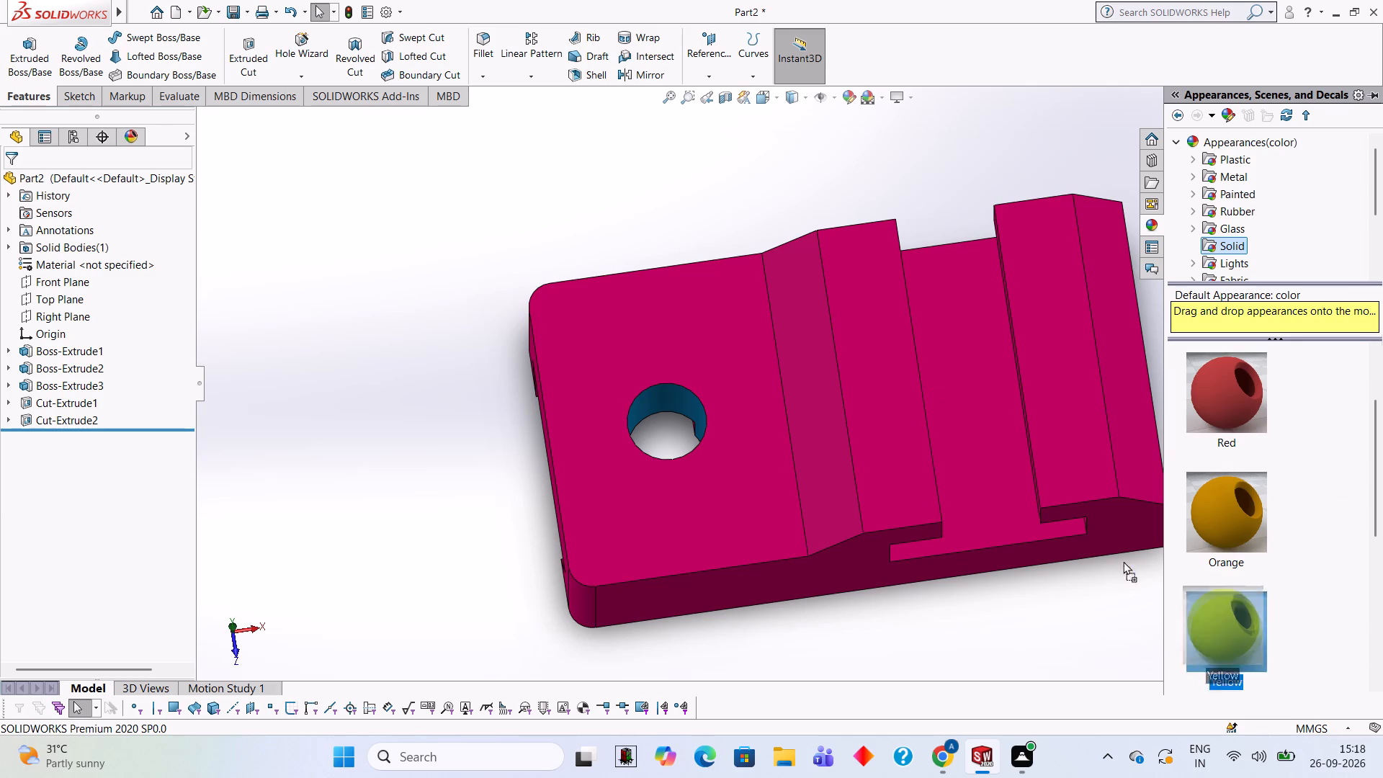
left_click_drag(1123, 561, 985, 411)
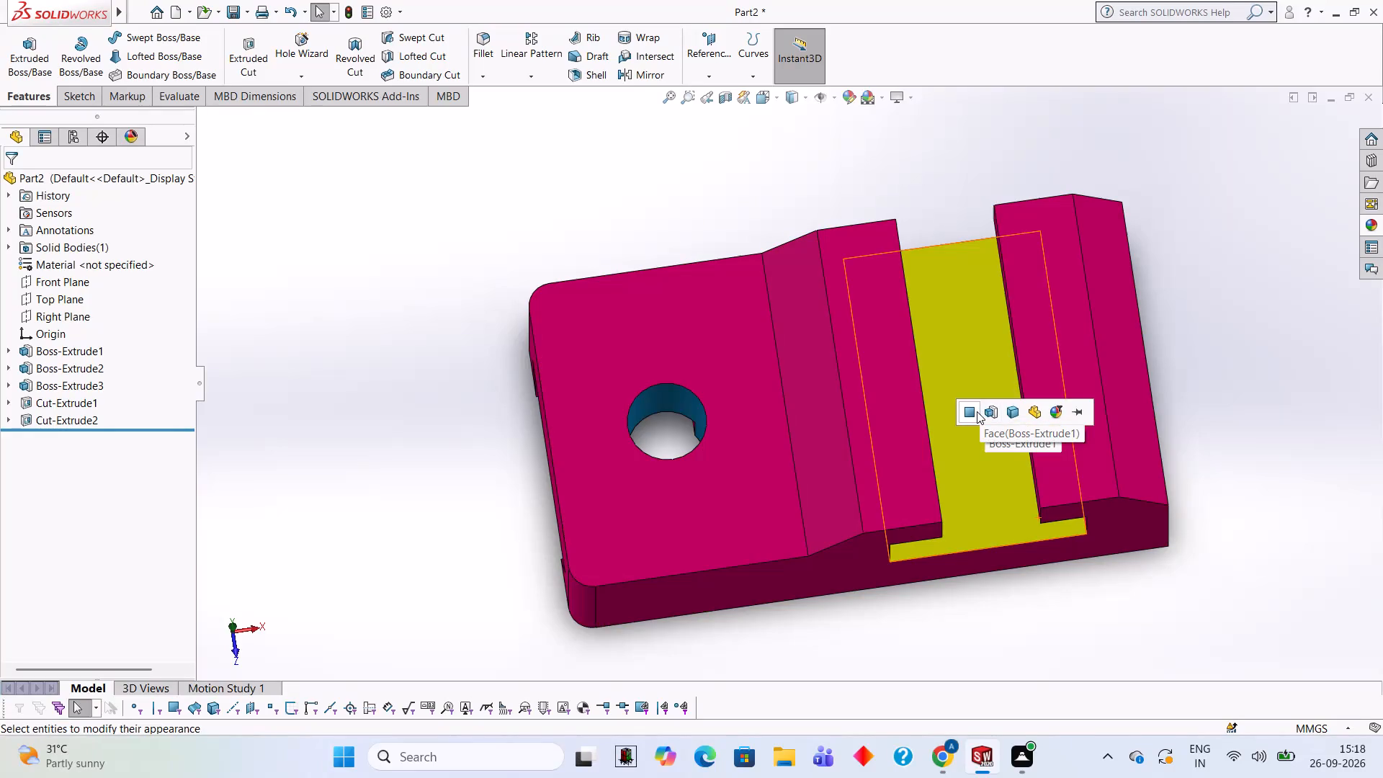
left_click(977, 411)
Apply the Orange solid appearance to the flat end face that contains the dovetail opening.
middle_click_drag(980, 410, 958, 247)
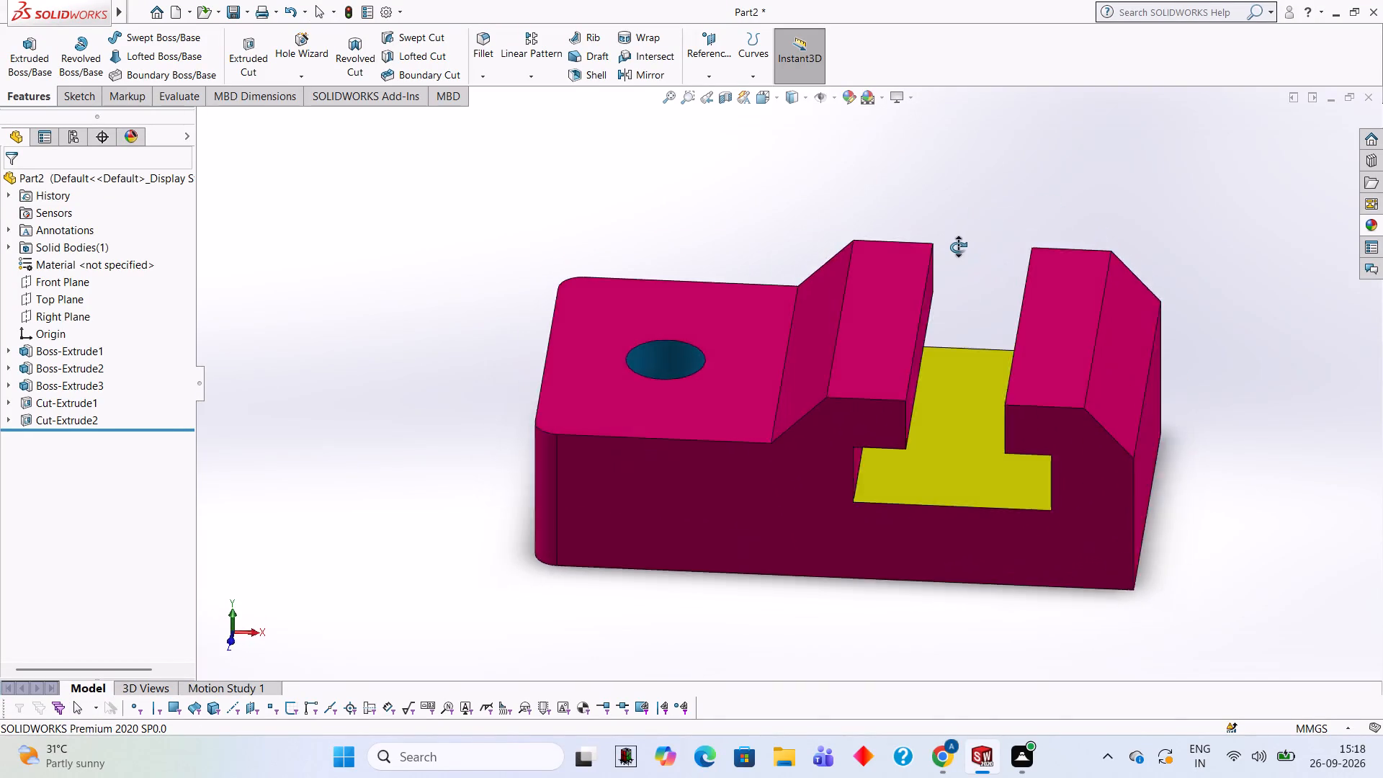
middle_click_drag(958, 247, 995, 251)
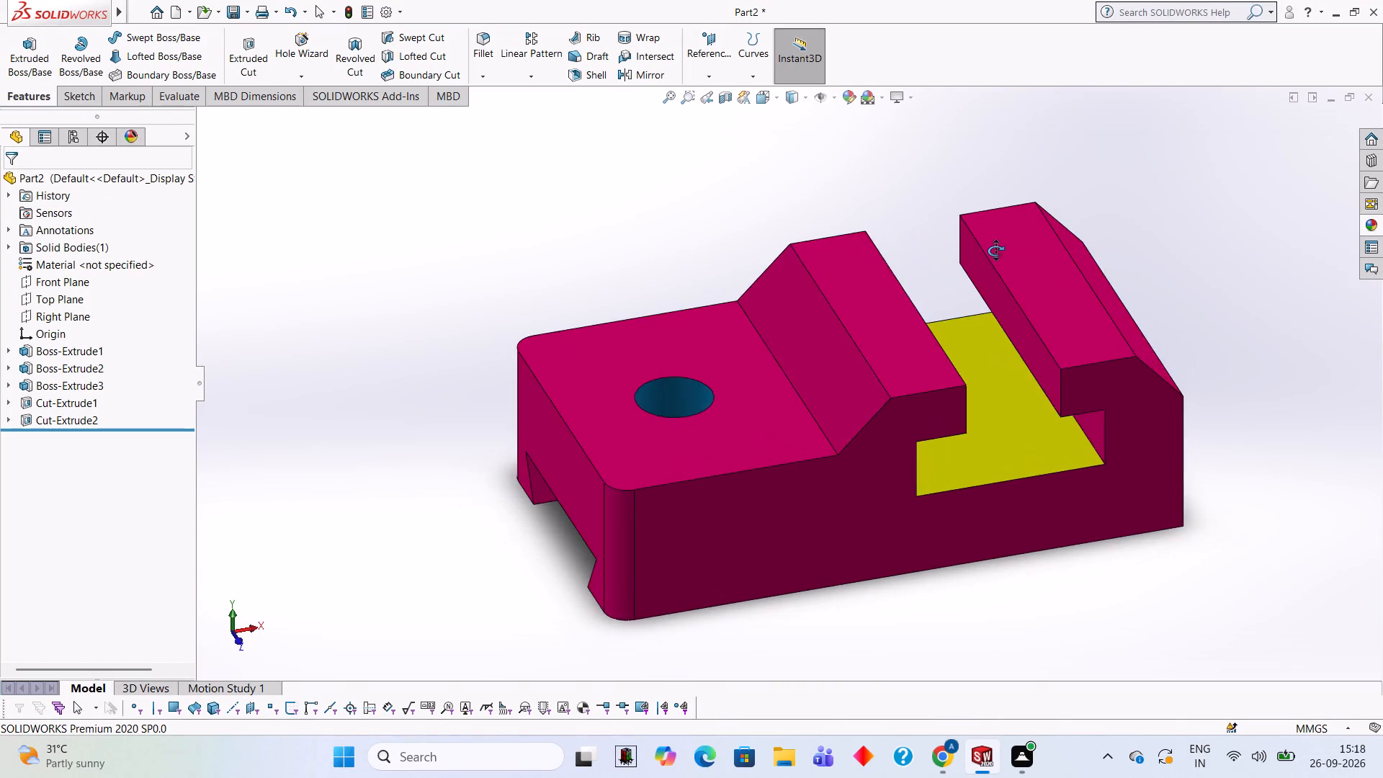
middle_click_drag(995, 251, 1004, 256)
middle_click_drag(752, 319, 774, 332)
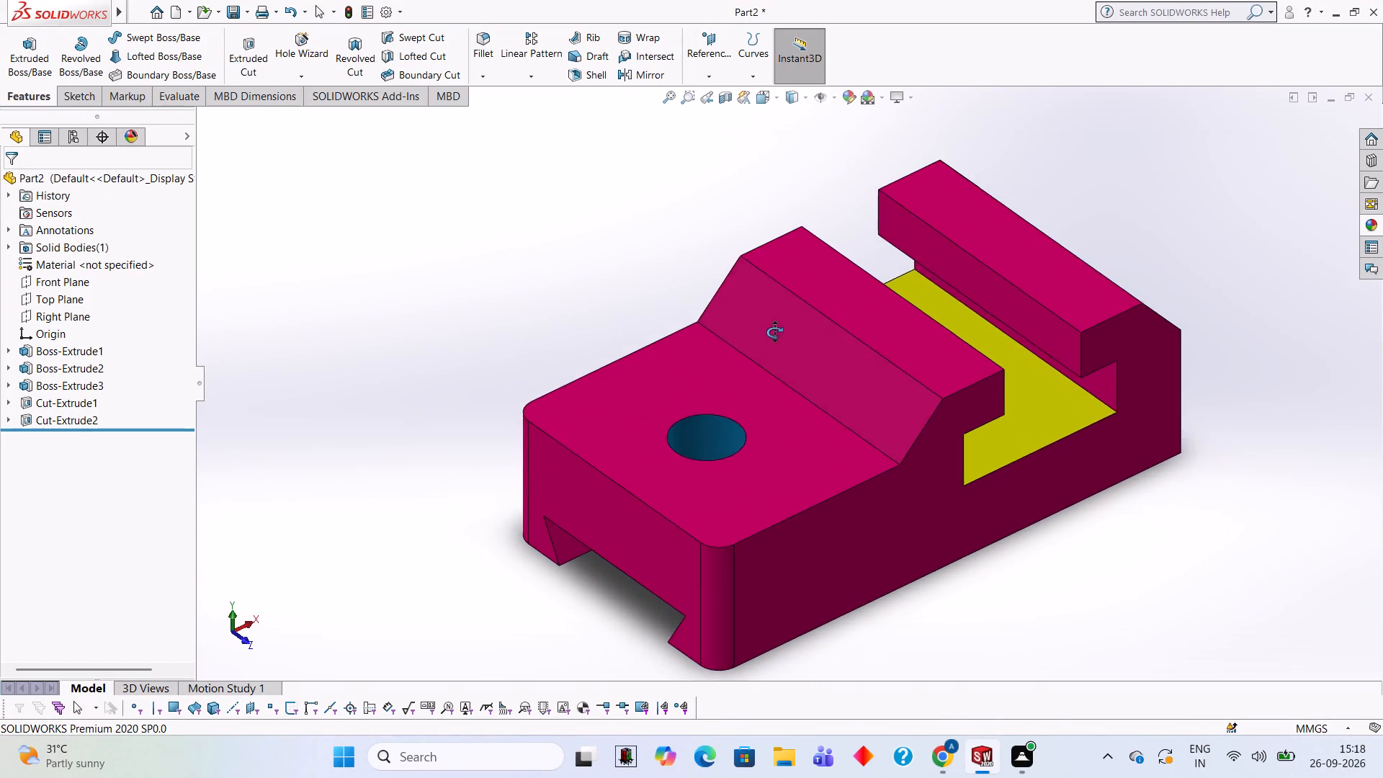
middle_click_drag(774, 332, 774, 331)
scroll(732, 394, "up", 2)
middle_click_drag(732, 394, 777, 357)
scroll(773, 367, "down", 1)
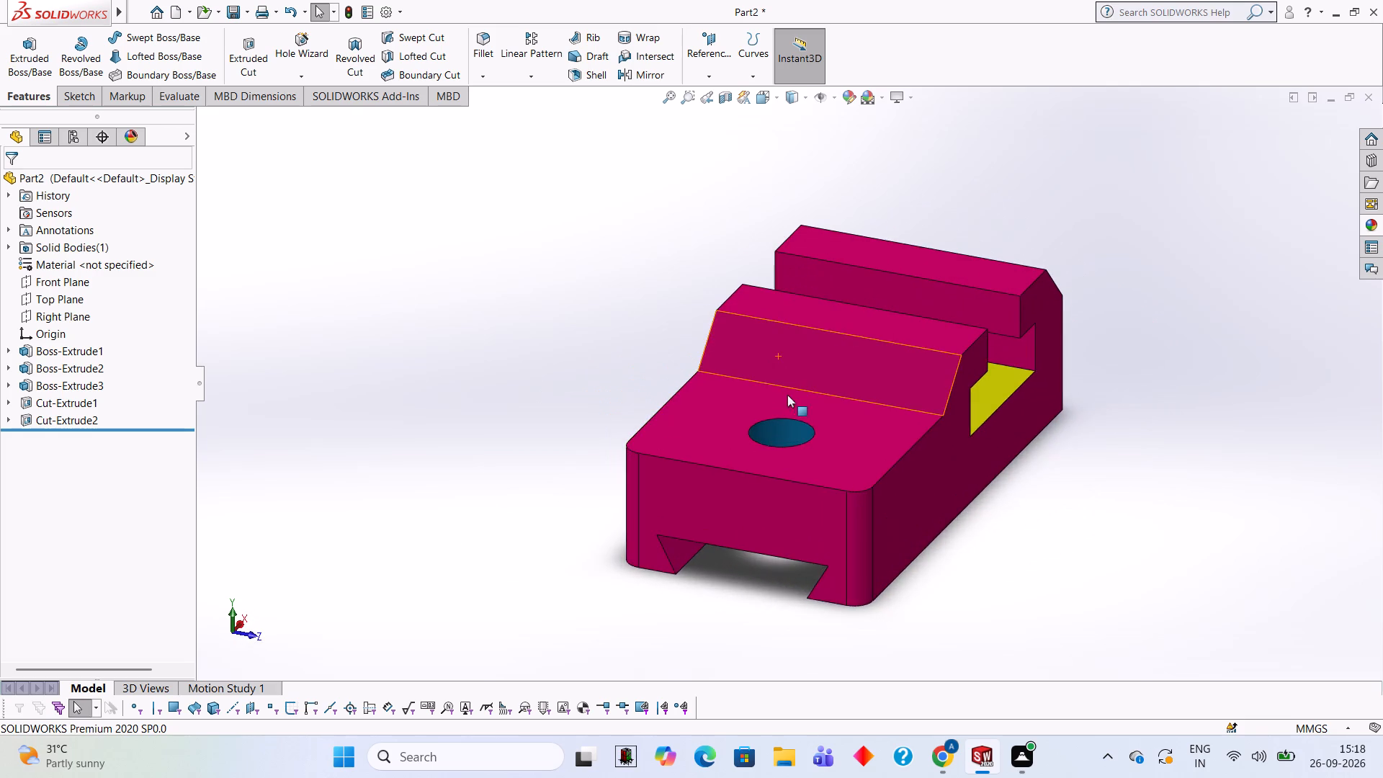
scroll(797, 395, "down", 2)
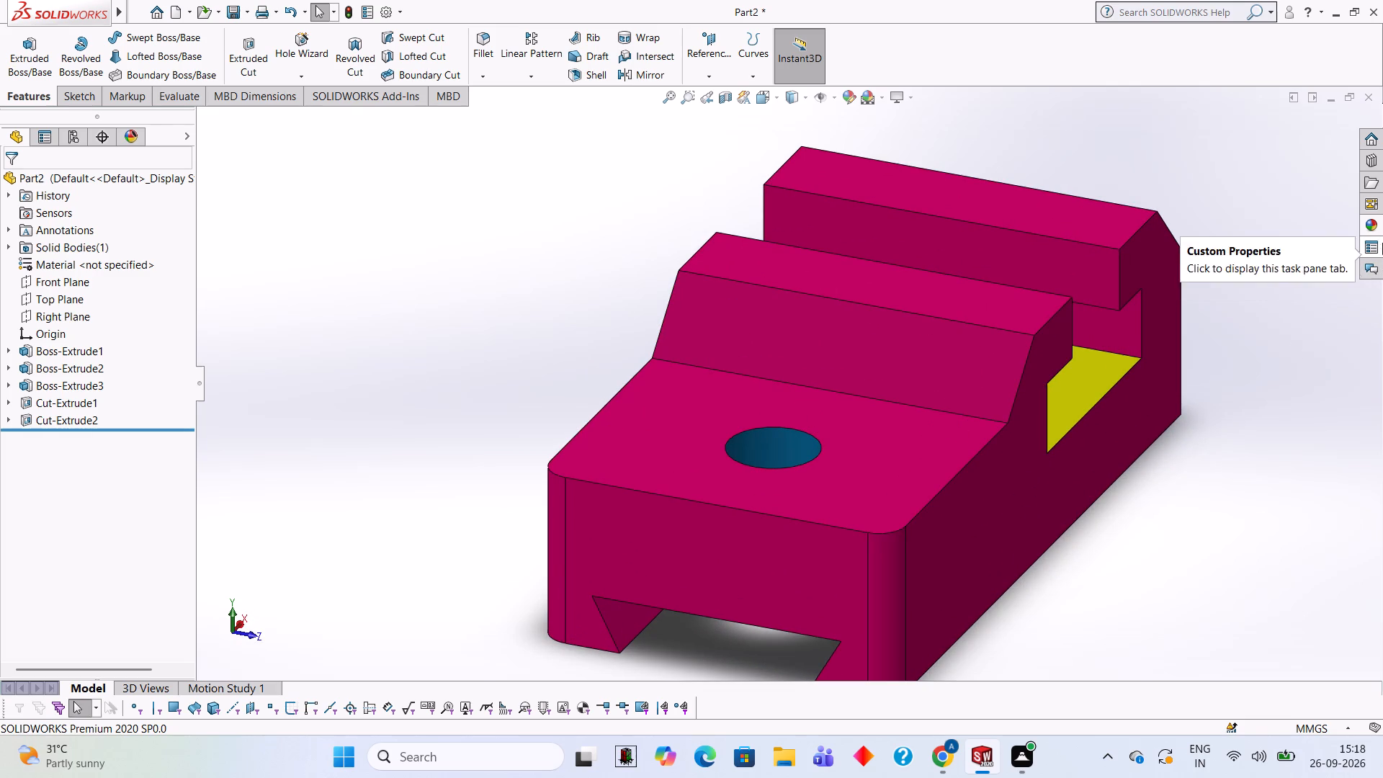
left_click(1377, 228)
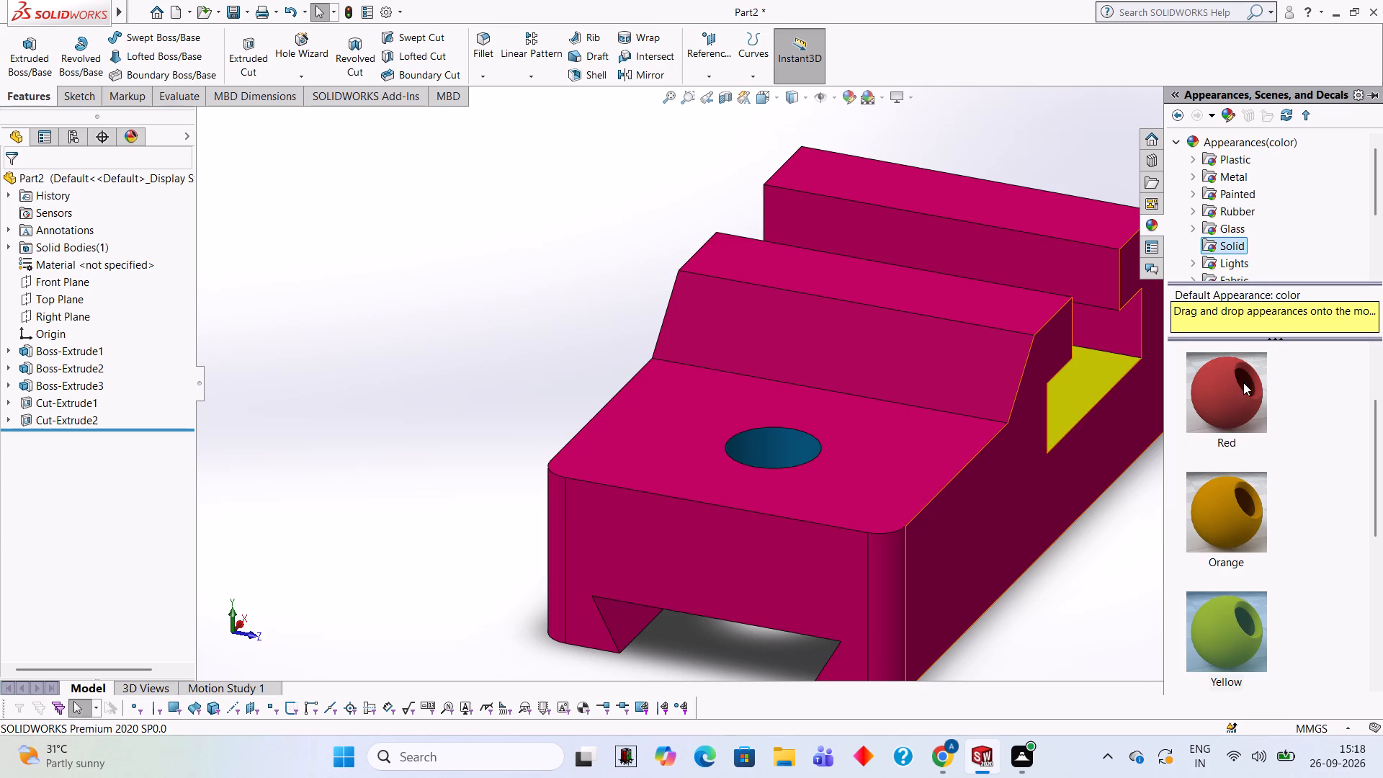
scroll(1194, 564, "down", 1)
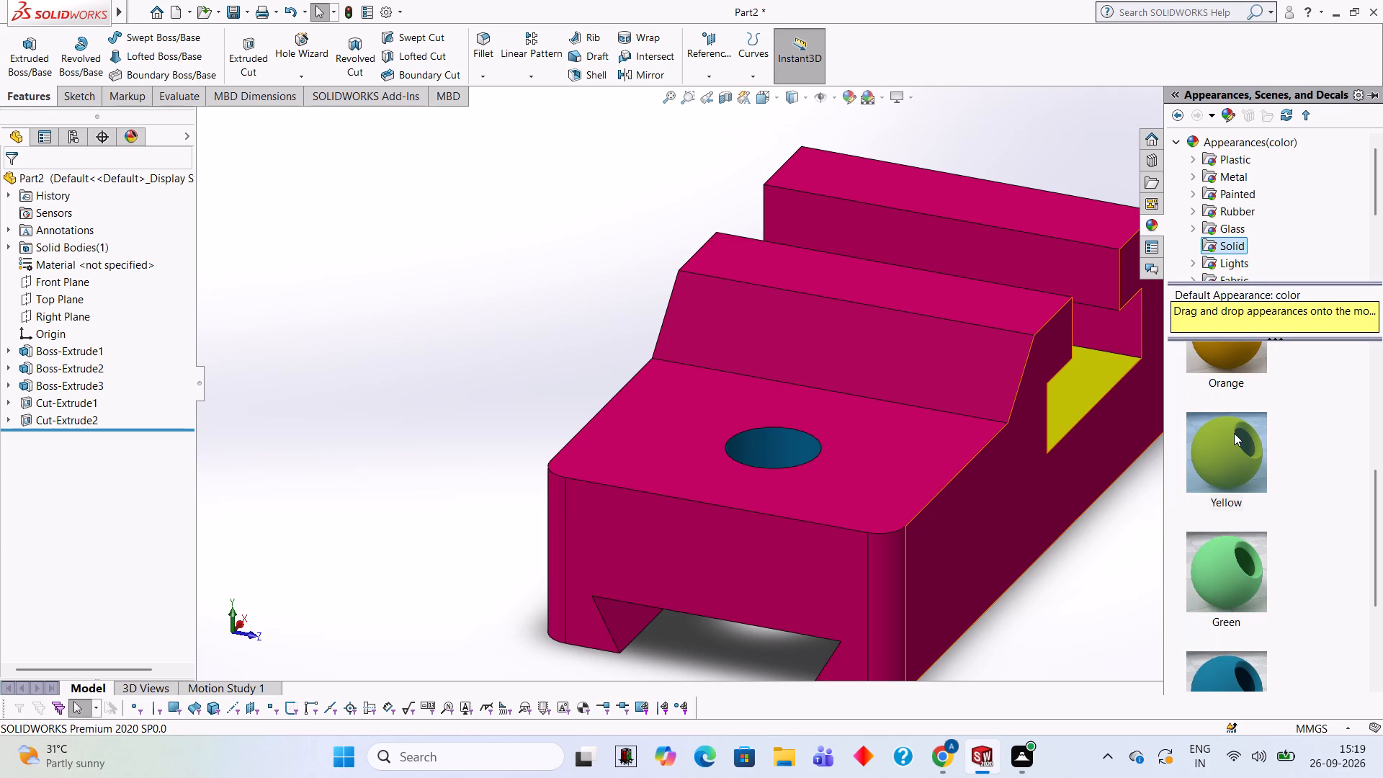
scroll(1234, 433, "up", 1)
left_click_drag(1220, 529, 747, 571)
left_click(747, 571)
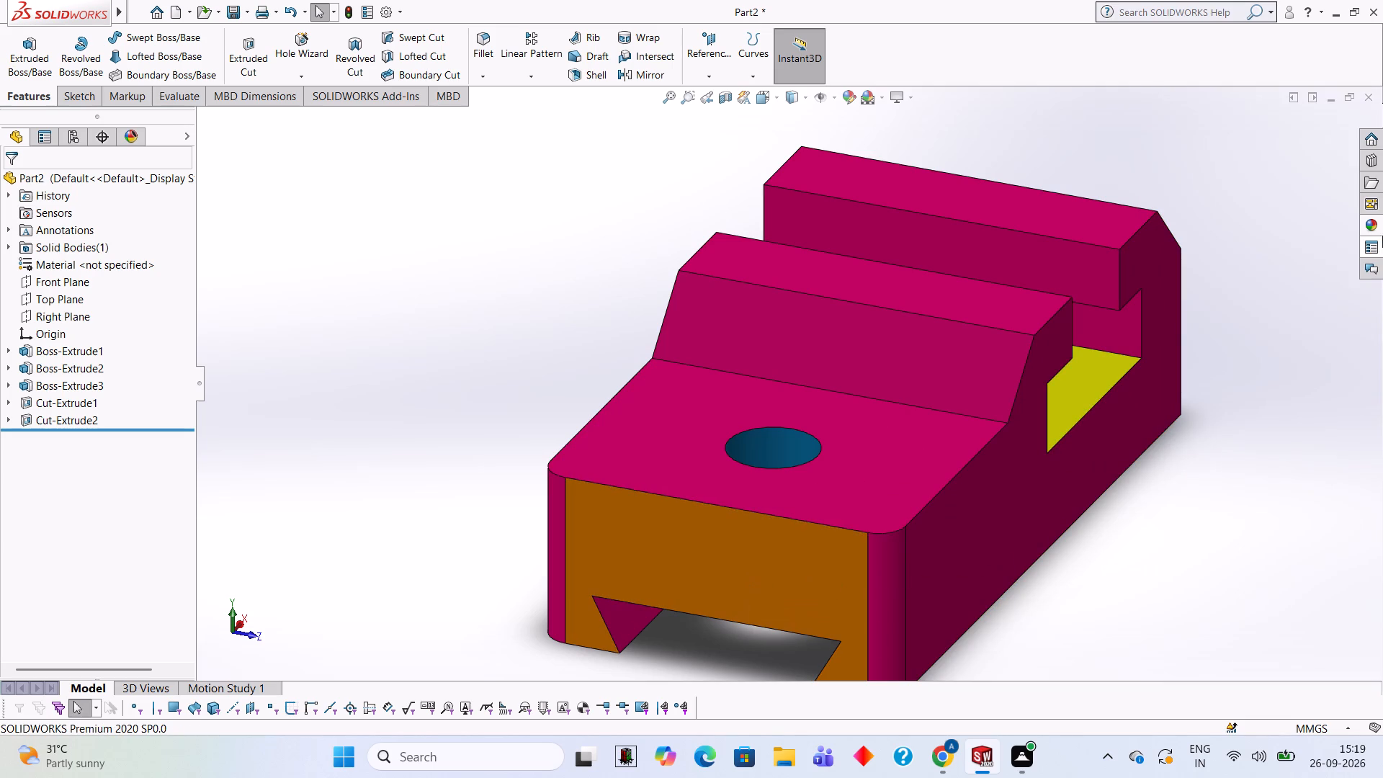
Apply the Orange solid appearance to the two rounded vertical corner faces on either side of the dovetail end face.
left_click(1366, 218)
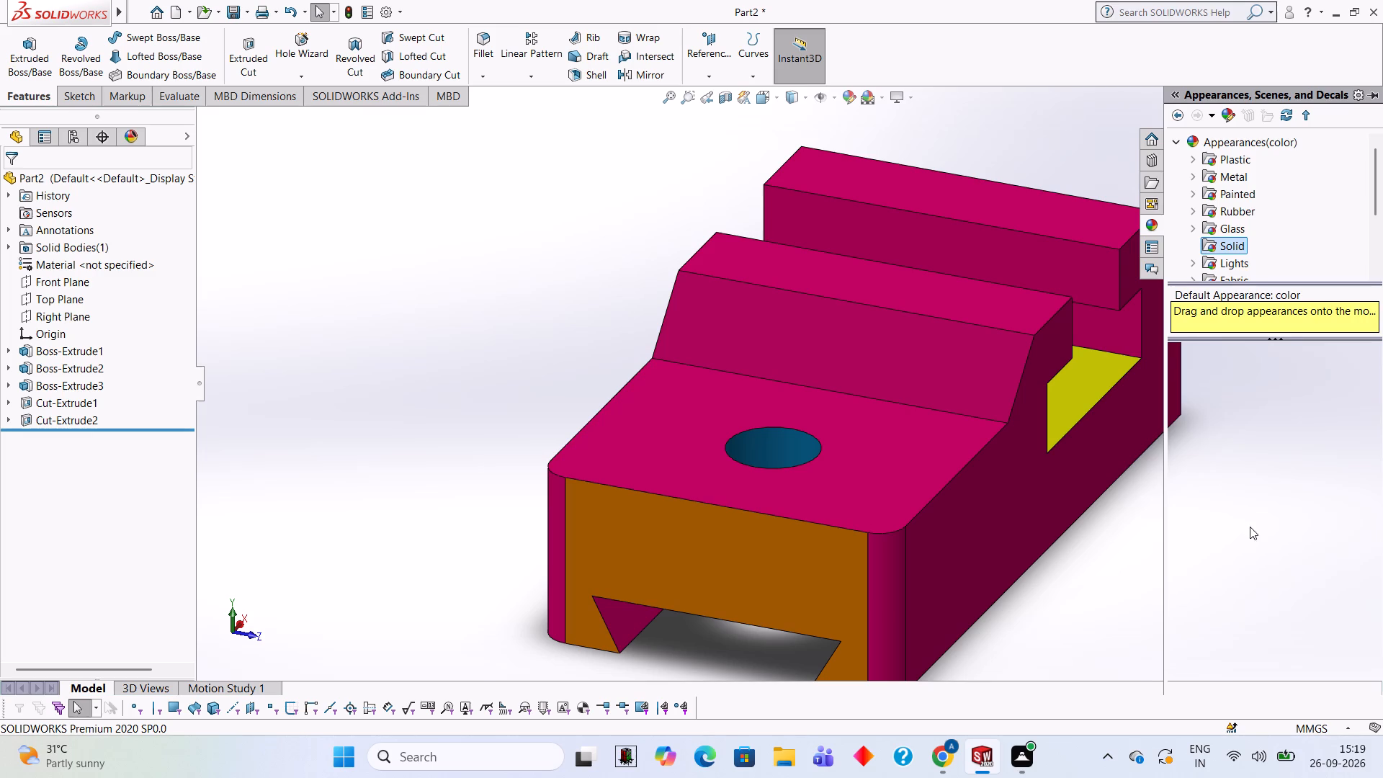
left_click_drag(1250, 527, 908, 585)
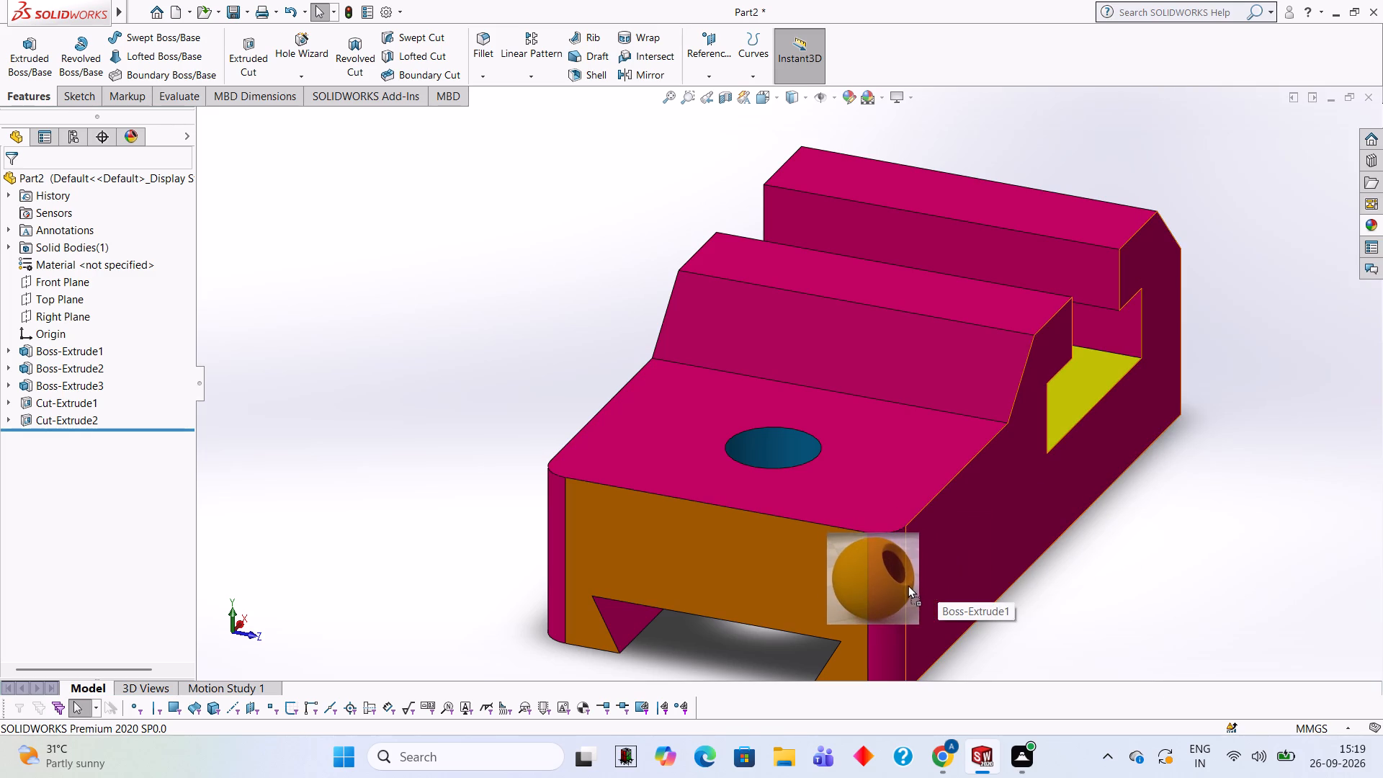
left_click_drag(908, 585, 903, 583)
left_click(903, 583)
middle_click_drag(756, 513, 795, 534)
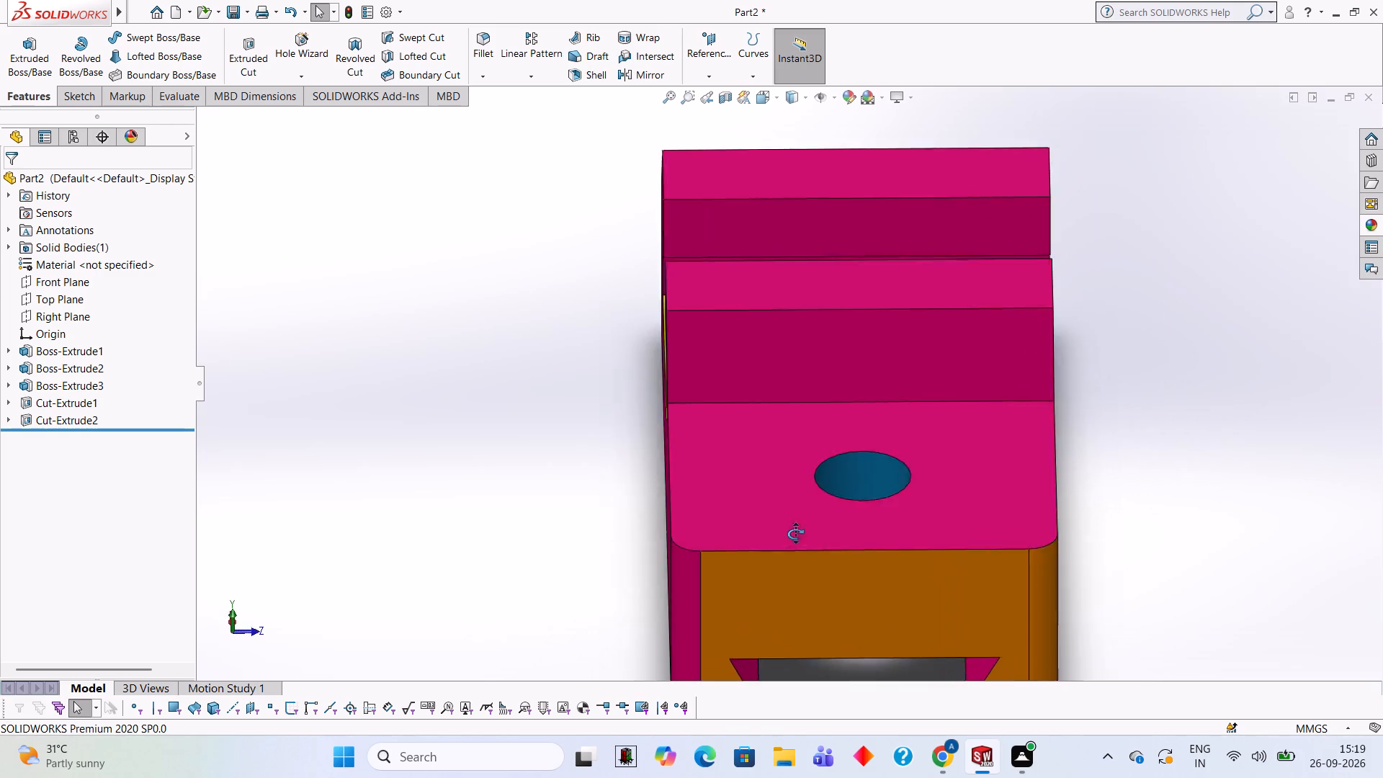
middle_click_drag(795, 534, 846, 497)
scroll(876, 491, "down", 2)
scroll(1021, 523, "up", 2)
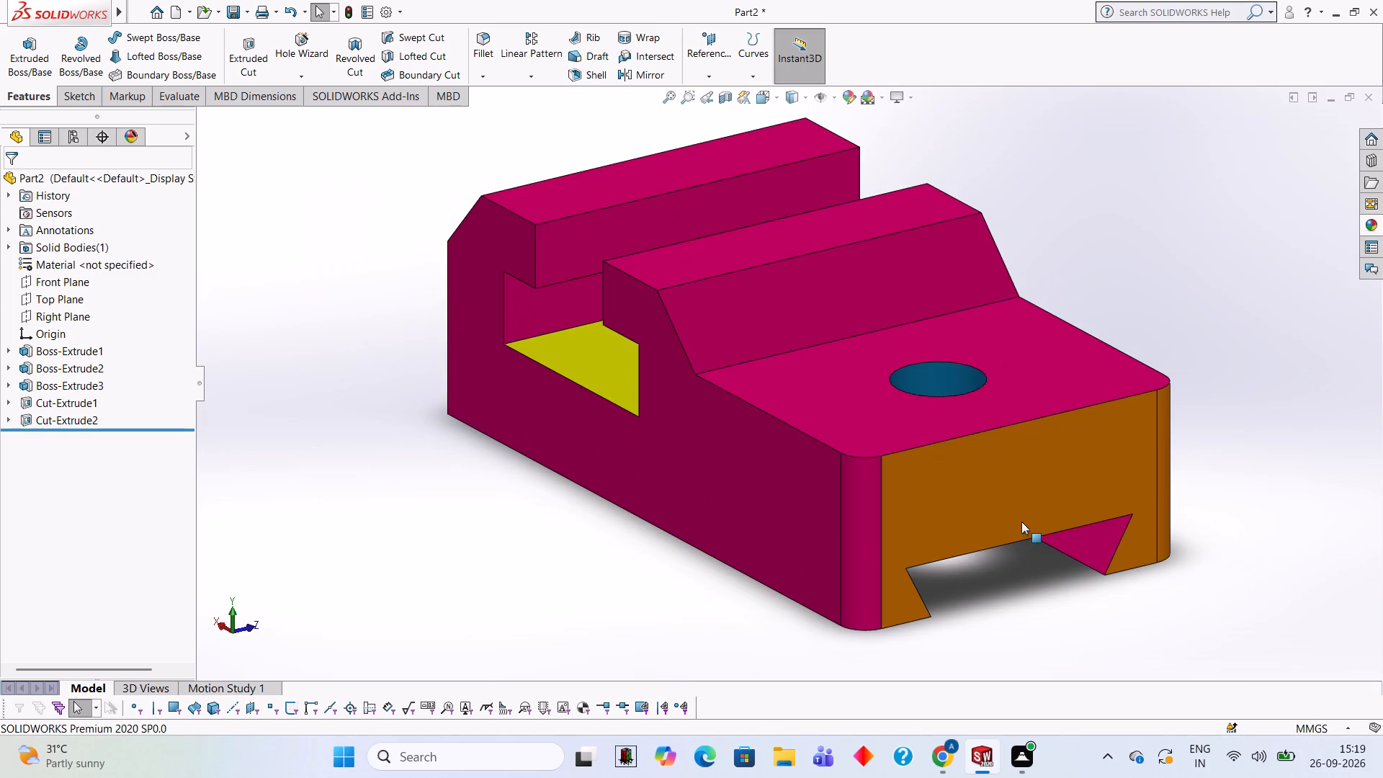
scroll(934, 536, "down", 1)
left_click(1374, 226)
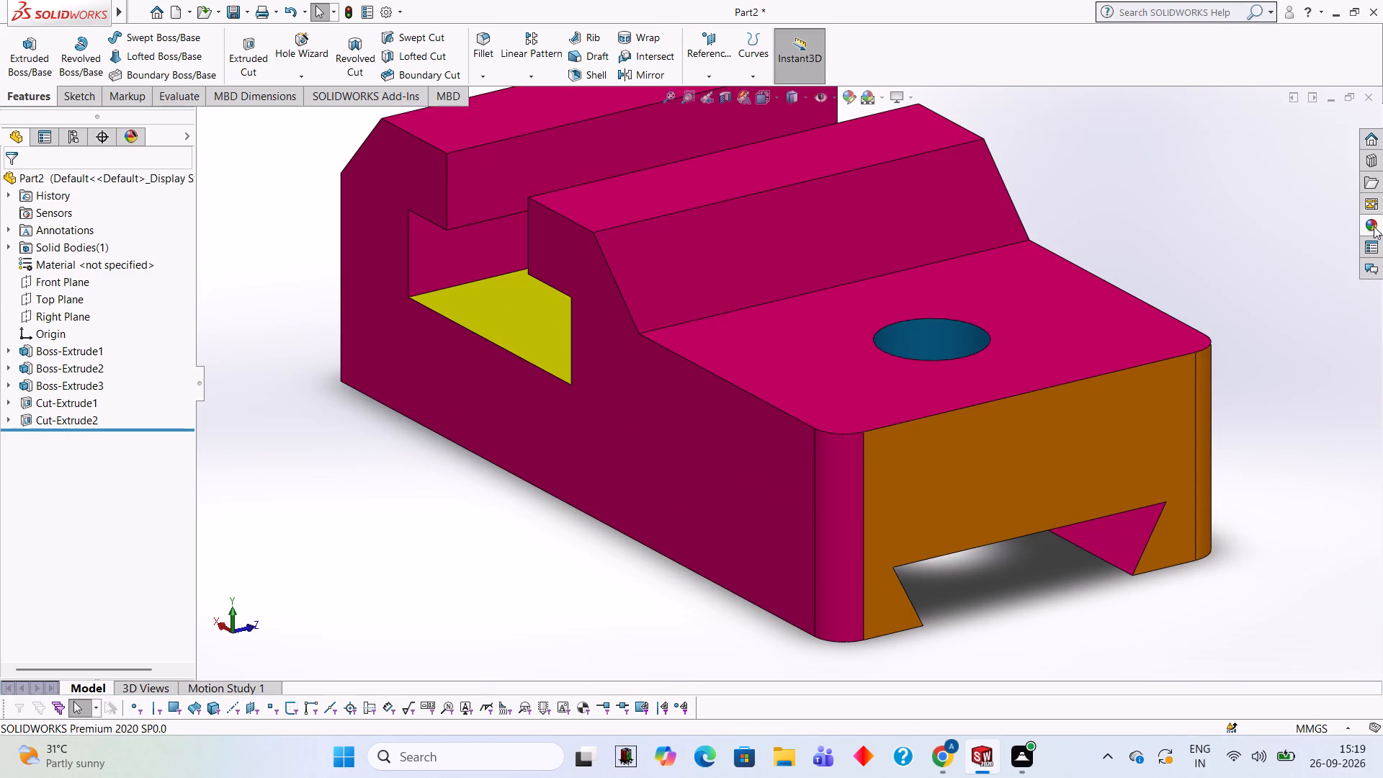
left_click_drag(1225, 509, 824, 511)
left_click(824, 511)
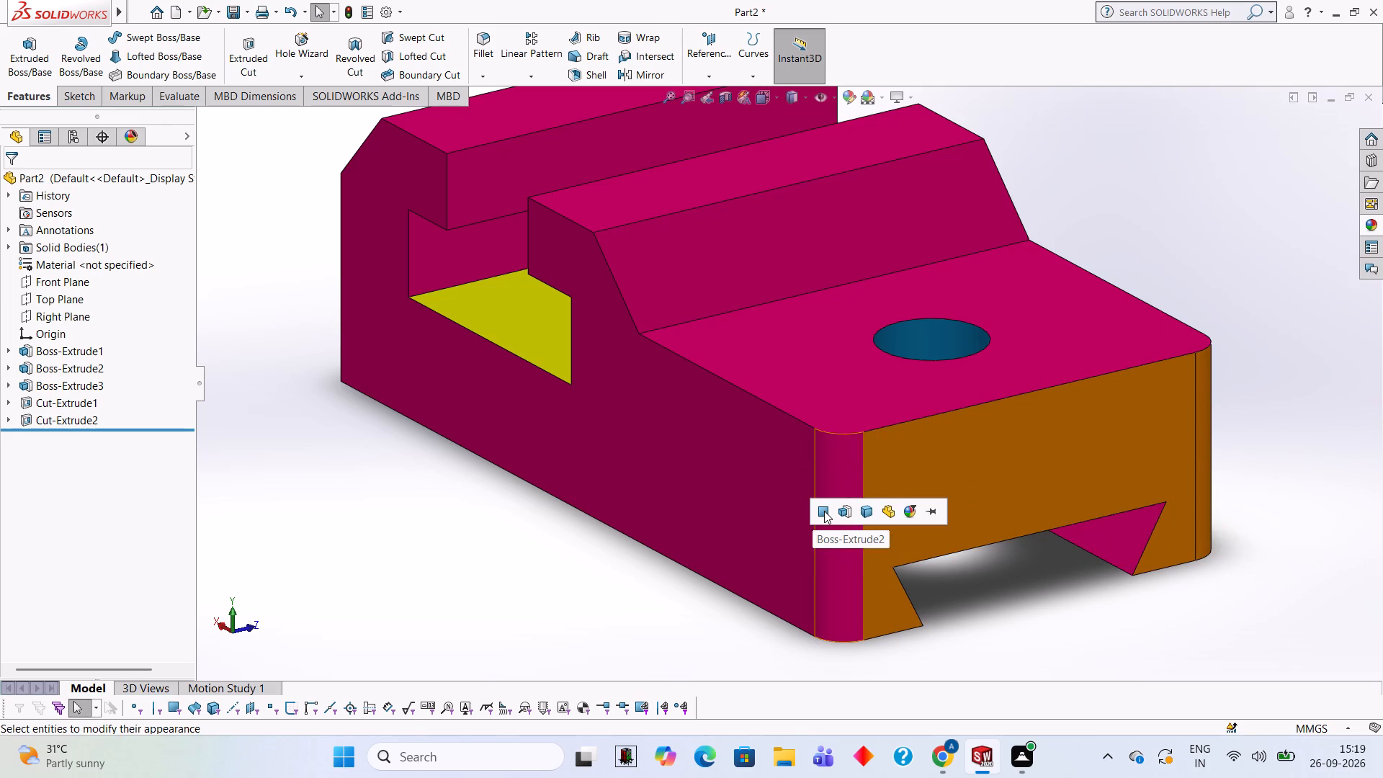
Examine the part's face colours from the dovetail end, the T-slot side and above.
scroll(1144, 433, "up", 1)
middle_click_drag(1261, 359, 1172, 334)
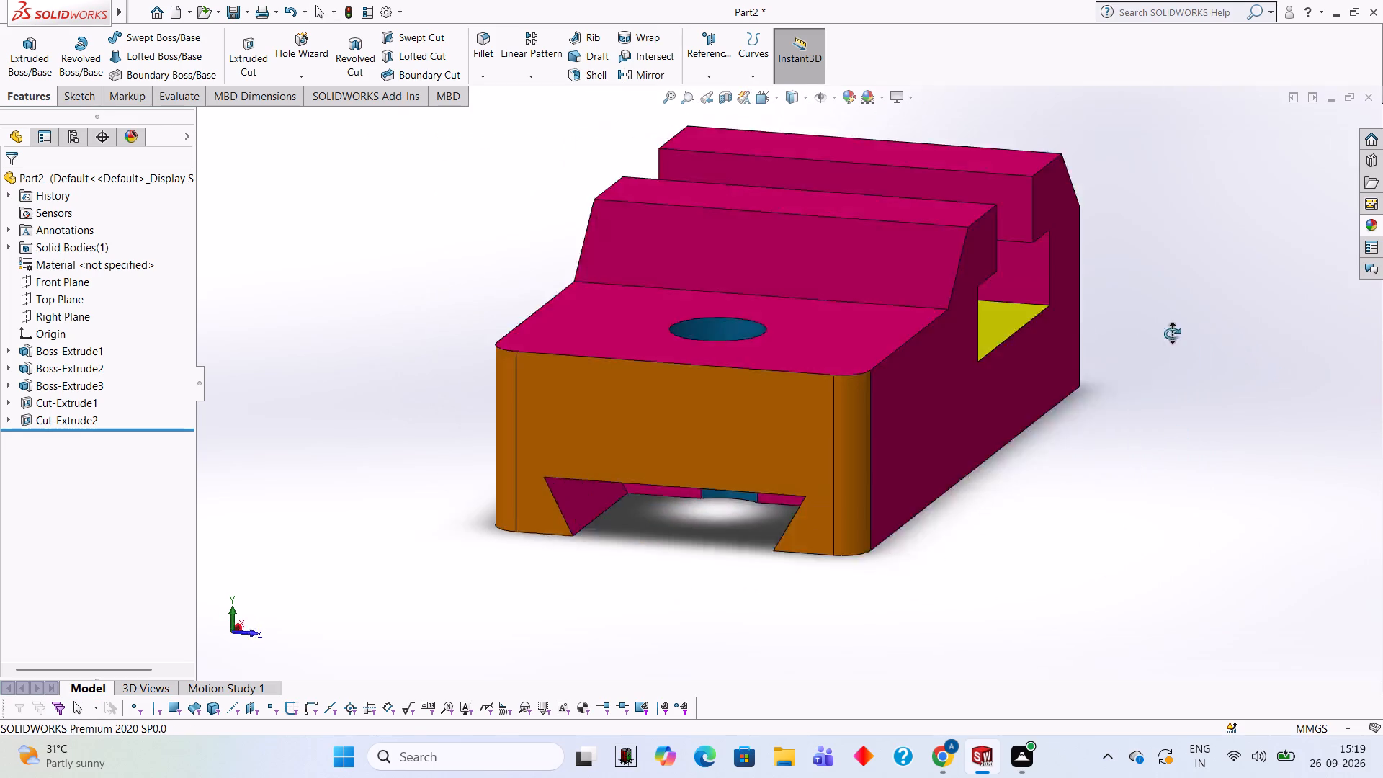
middle_click_drag(1172, 334, 1096, 342)
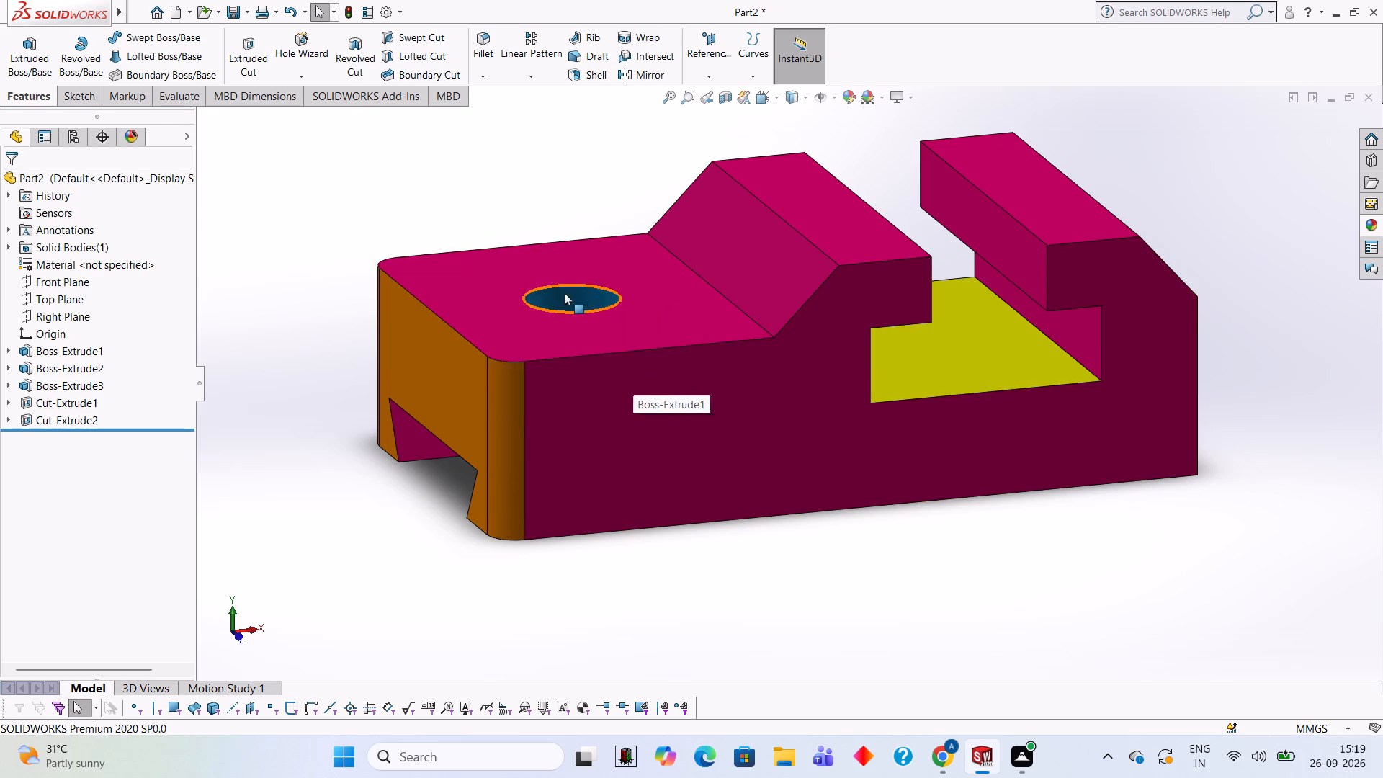
scroll(521, 204, "up", 1)
middle_click_drag(521, 204, 548, 214)
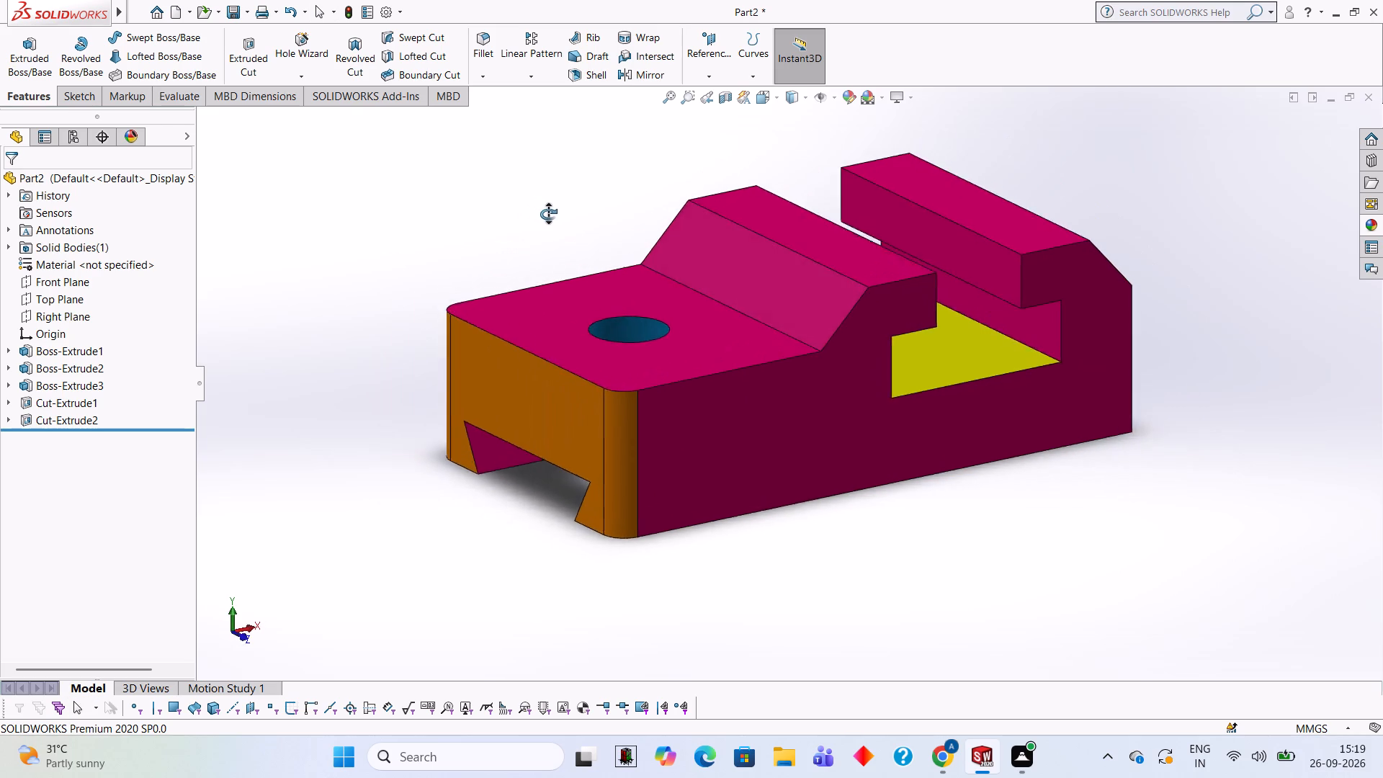
middle_click_drag(548, 214, 506, 458)
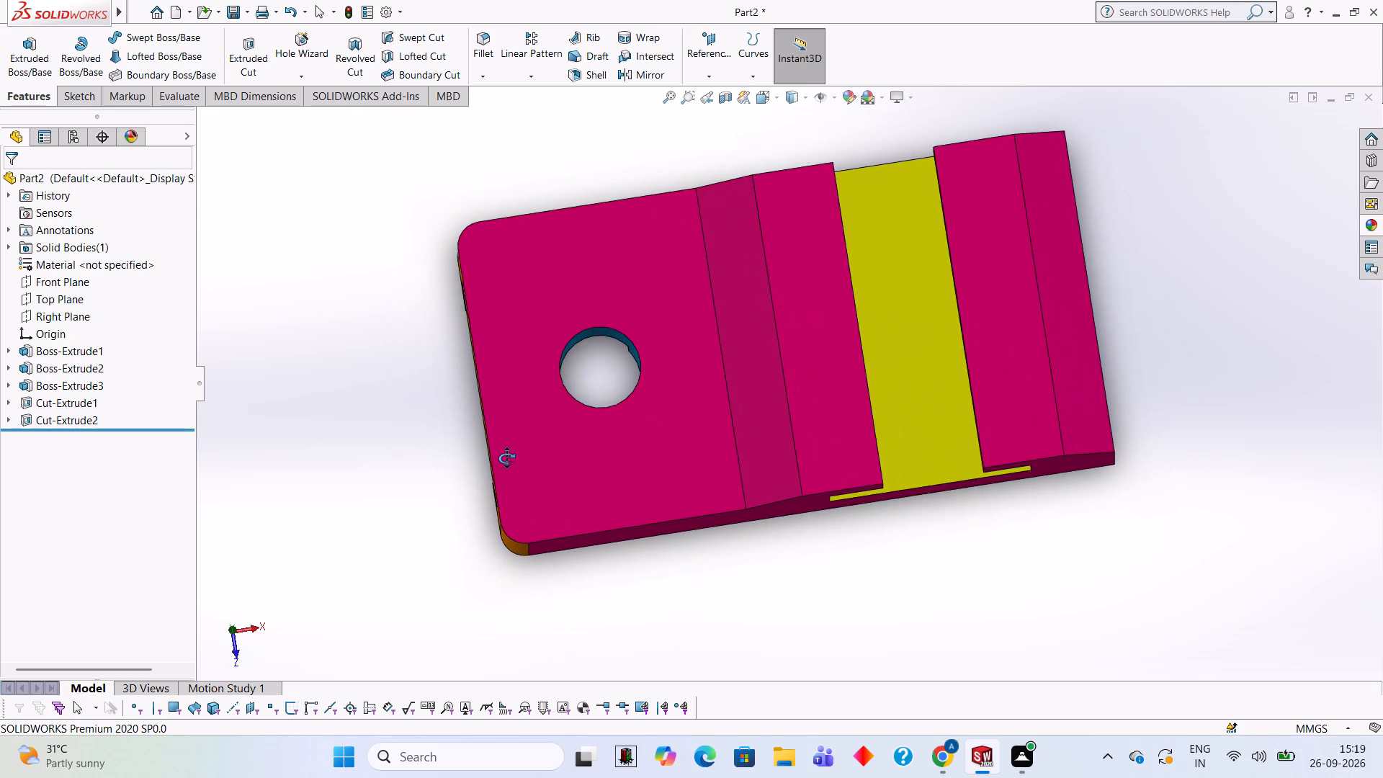
middle_click_drag(506, 458, 526, 336)
middle_click_drag(526, 336, 551, 274)
scroll(735, 370, "up", 1)
middle_click_drag(735, 370, 728, 352)
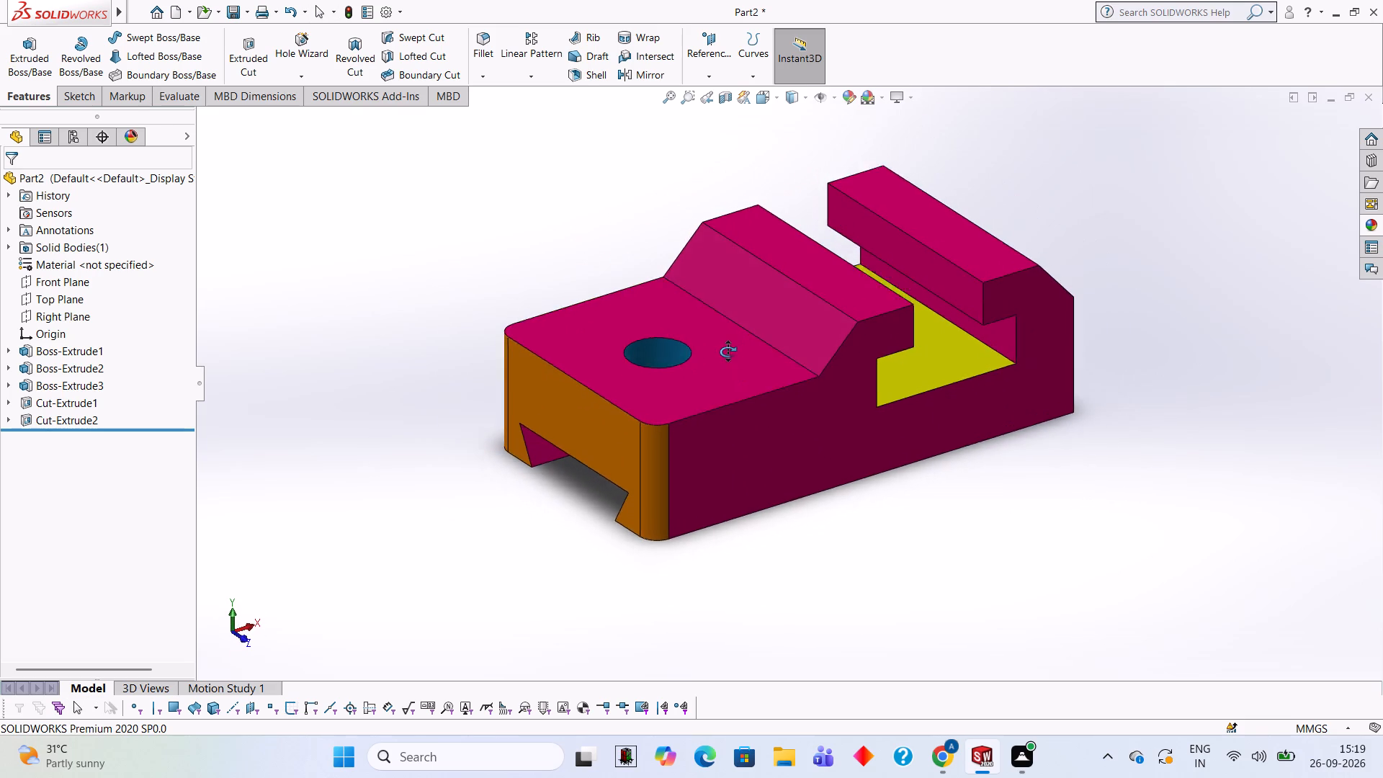
middle_click_drag(728, 352, 724, 349)
scroll(836, 357, "up", 1)
scroll(883, 332, "down", 1)
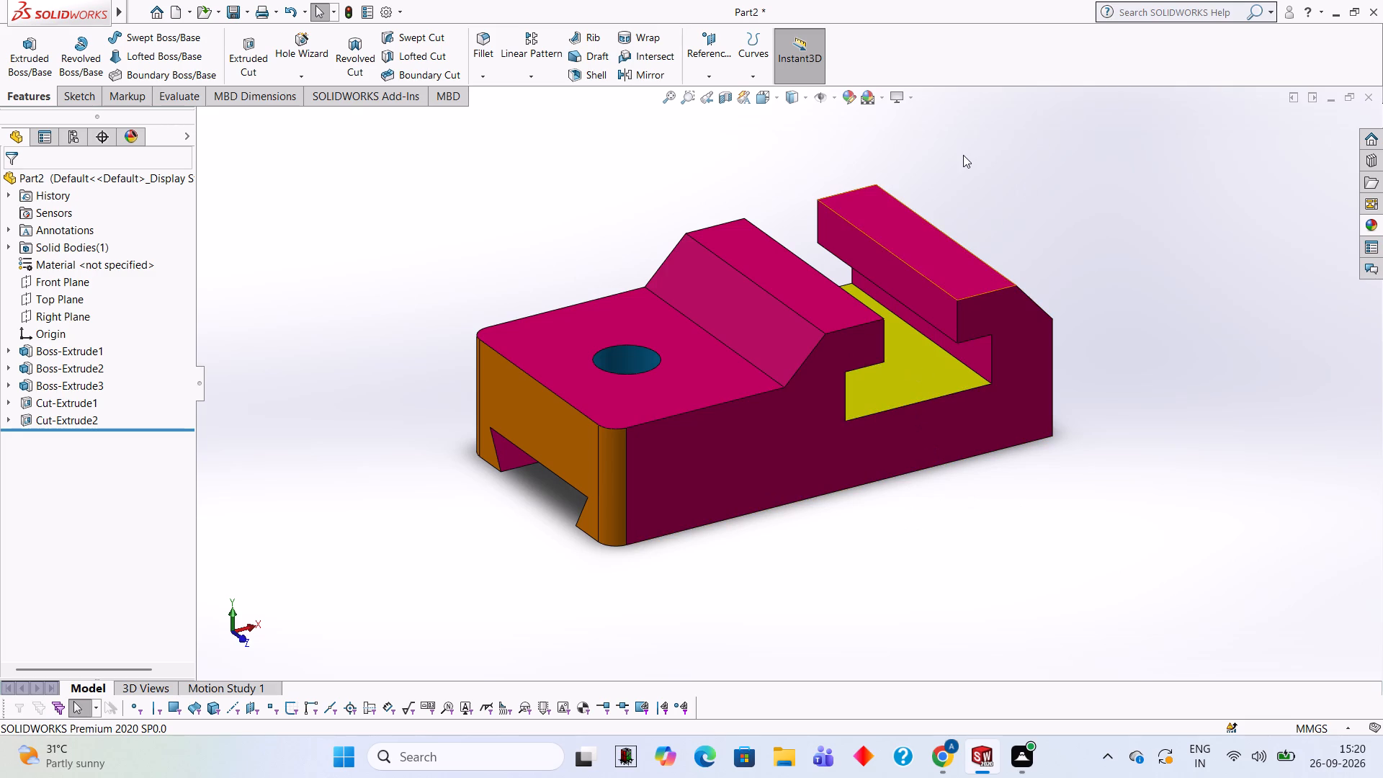
Apply the Yellow solid appearance to the two inner side walls of the T-slot's wide lower section.
scroll(1062, 155, "up", 1)
scroll(943, 391, "down", 2)
scroll(897, 328, "down", 2)
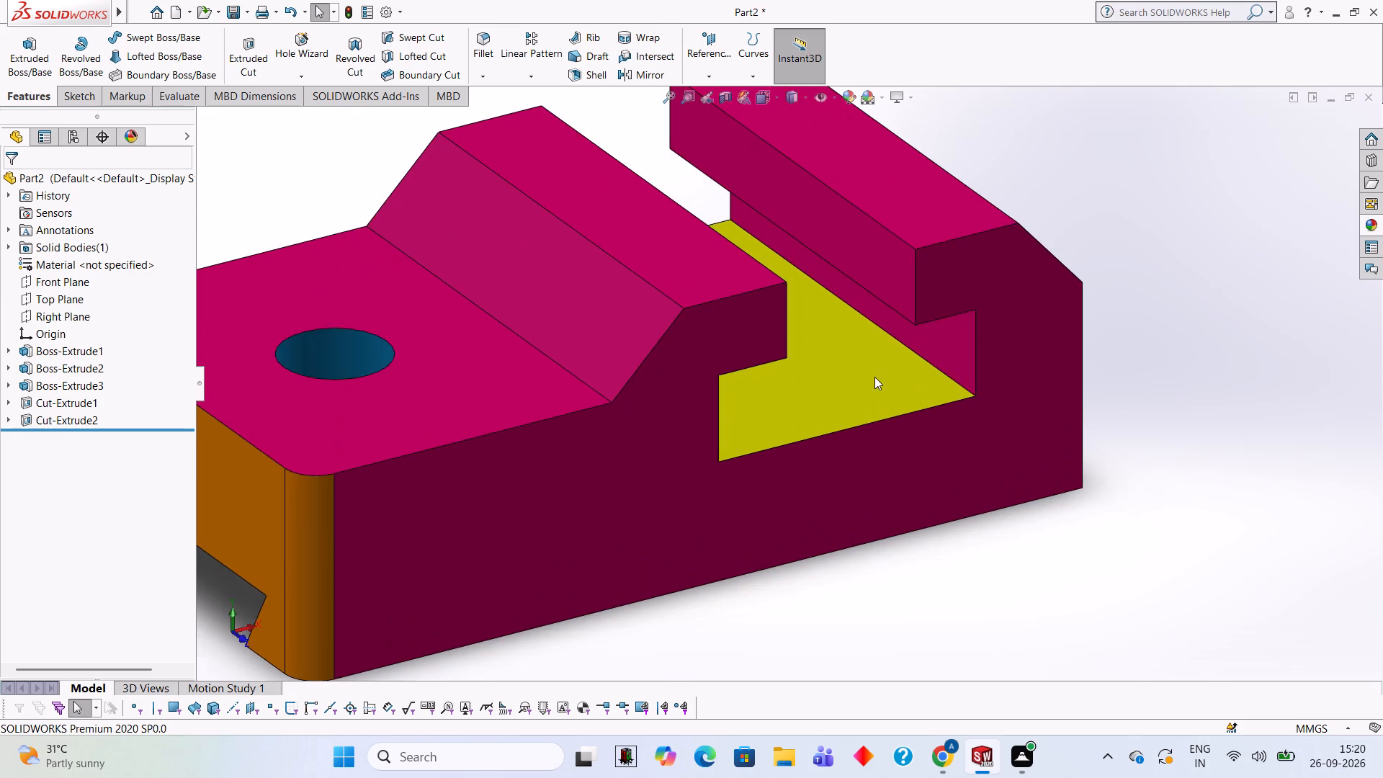
middle_click_drag(893, 341, 917, 254)
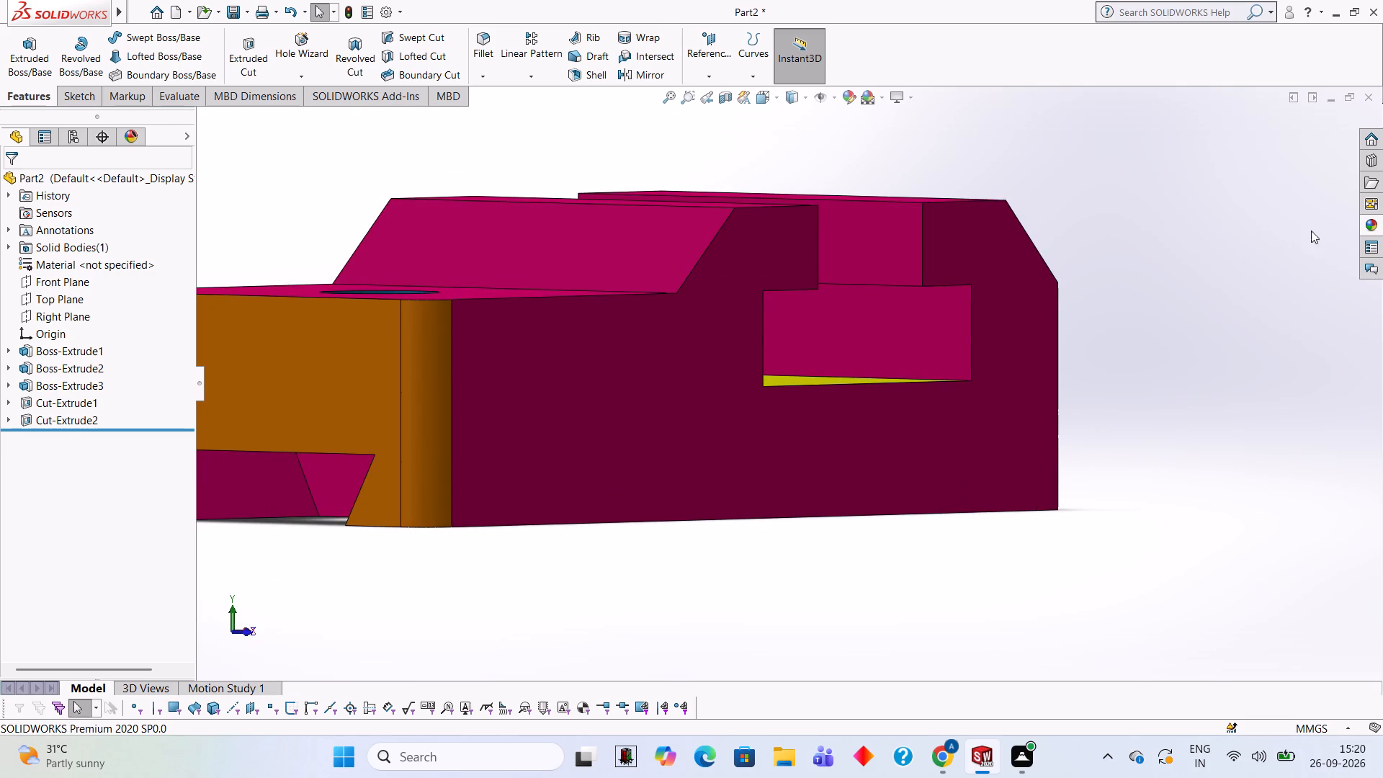
left_click(1374, 228)
left_click_drag(1227, 617, 918, 302)
left_click(918, 302)
middle_click_drag(1129, 297, 1011, 291)
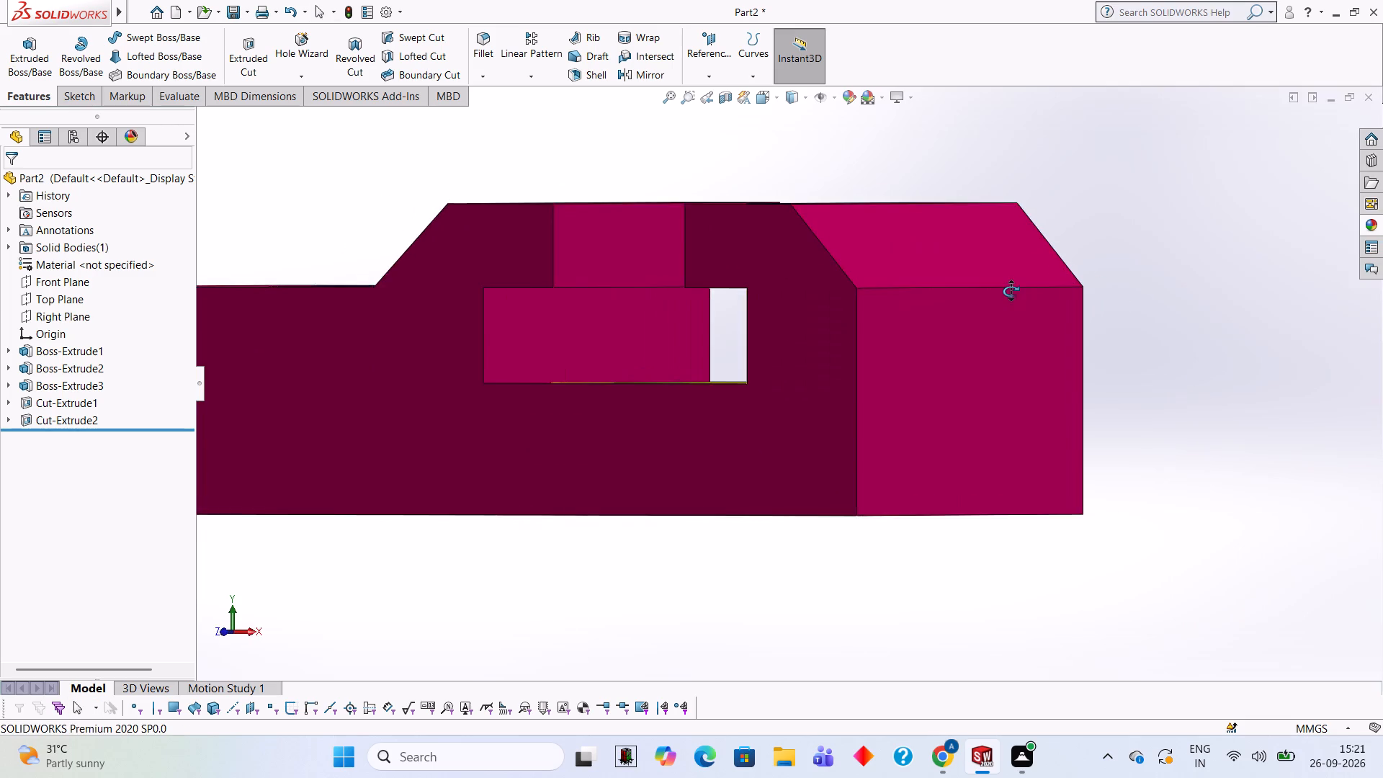
middle_click_drag(1011, 291, 1015, 292)
left_click(1379, 218)
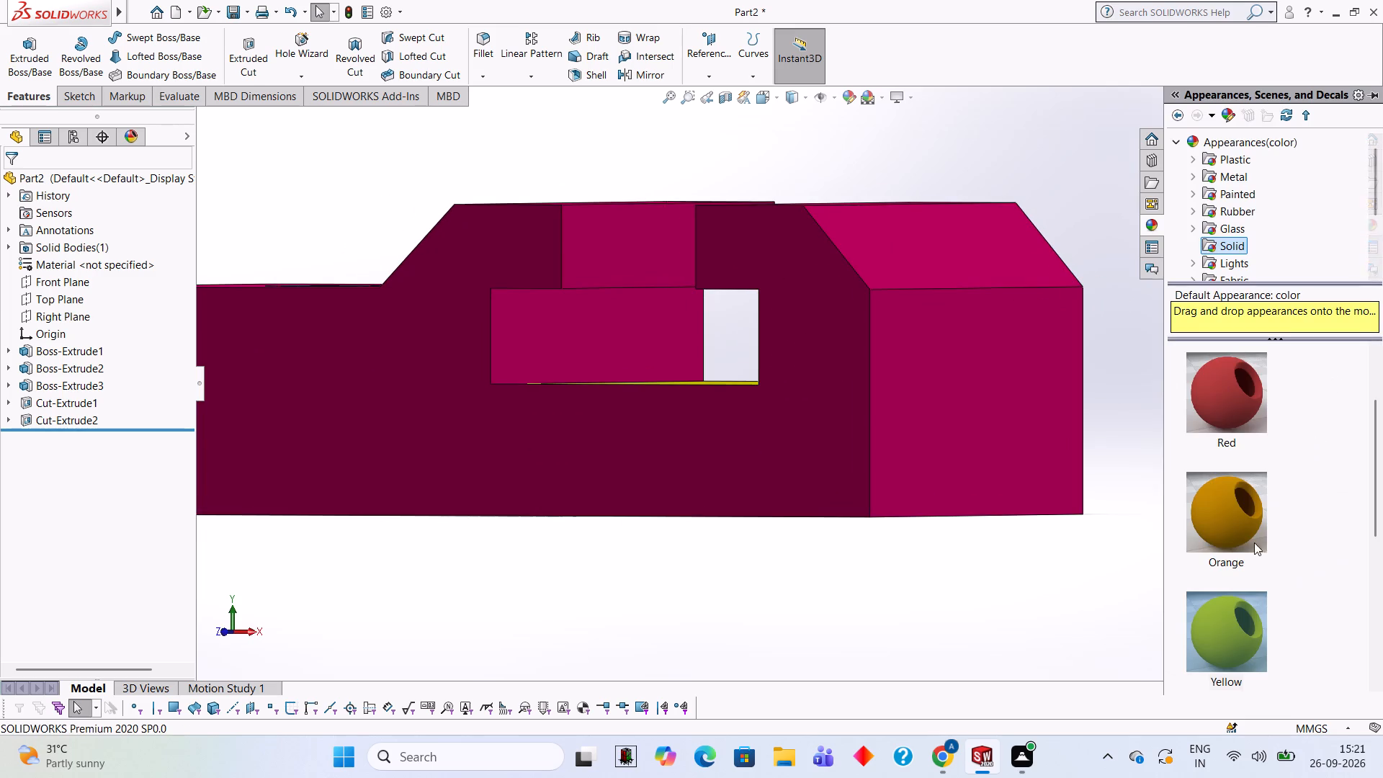
left_click_drag(1240, 605, 573, 300)
left_click(573, 300)
Apply the Green solid appearance to the raised top face on the far side of the T-slot from the hole.
scroll(573, 300, "up", 3)
middle_click_drag(576, 300, 673, 387)
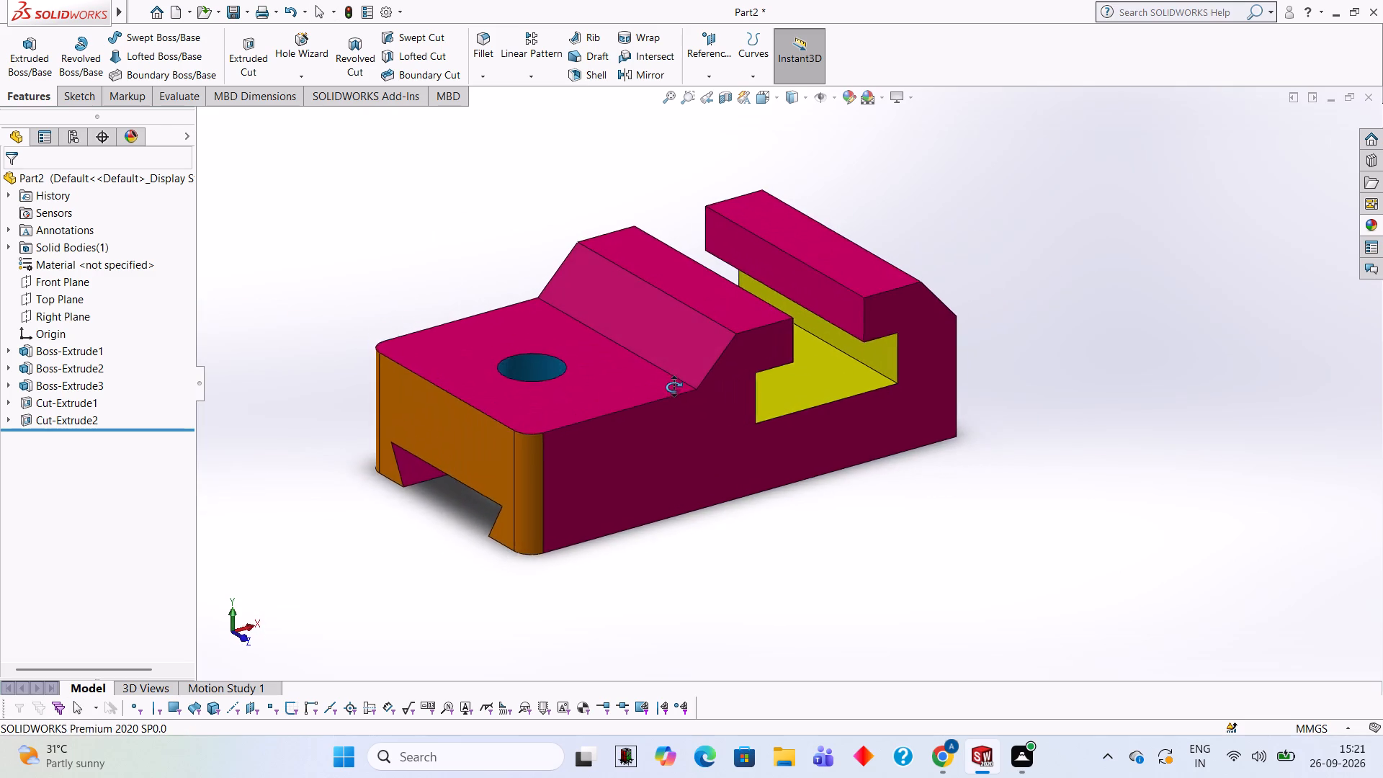
middle_click_drag(673, 387, 679, 343)
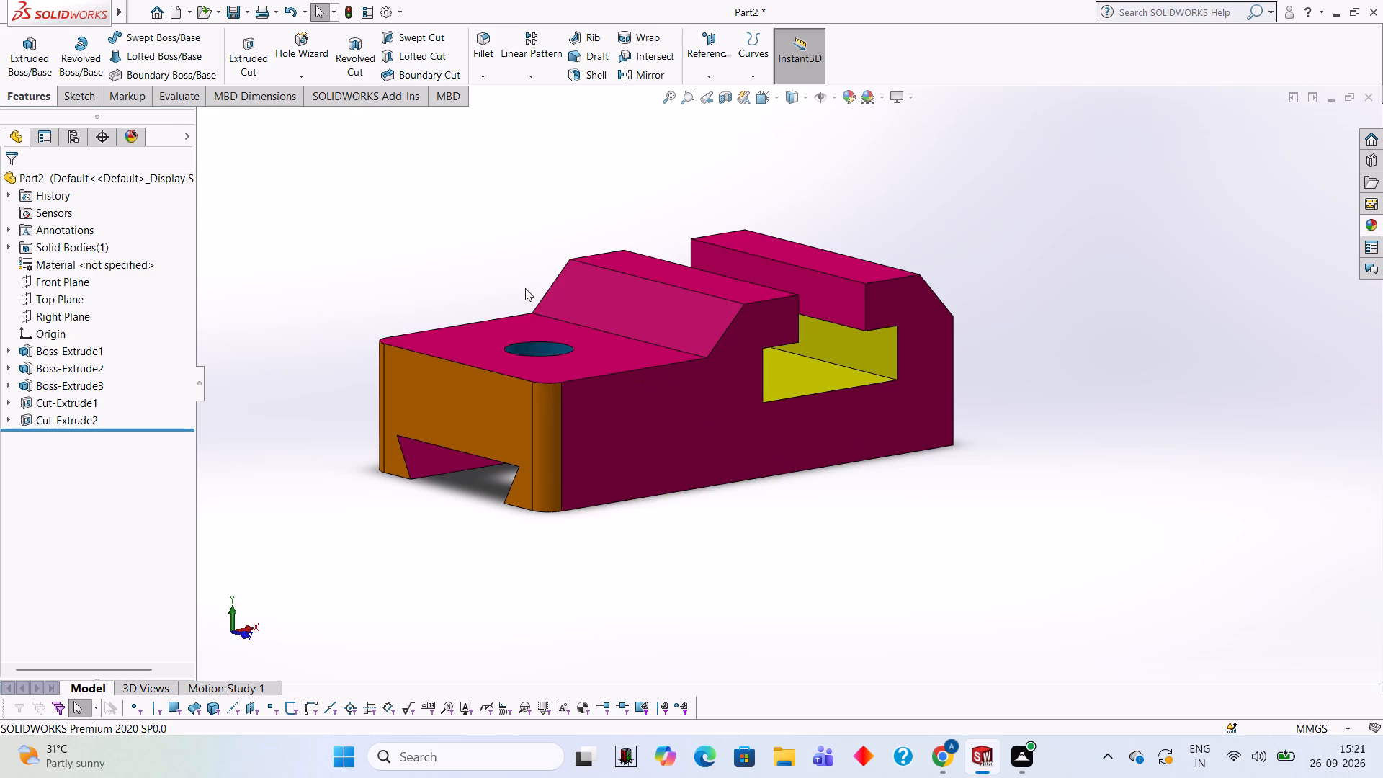
scroll(525, 288, "up", 1)
scroll(525, 288, "down", 2)
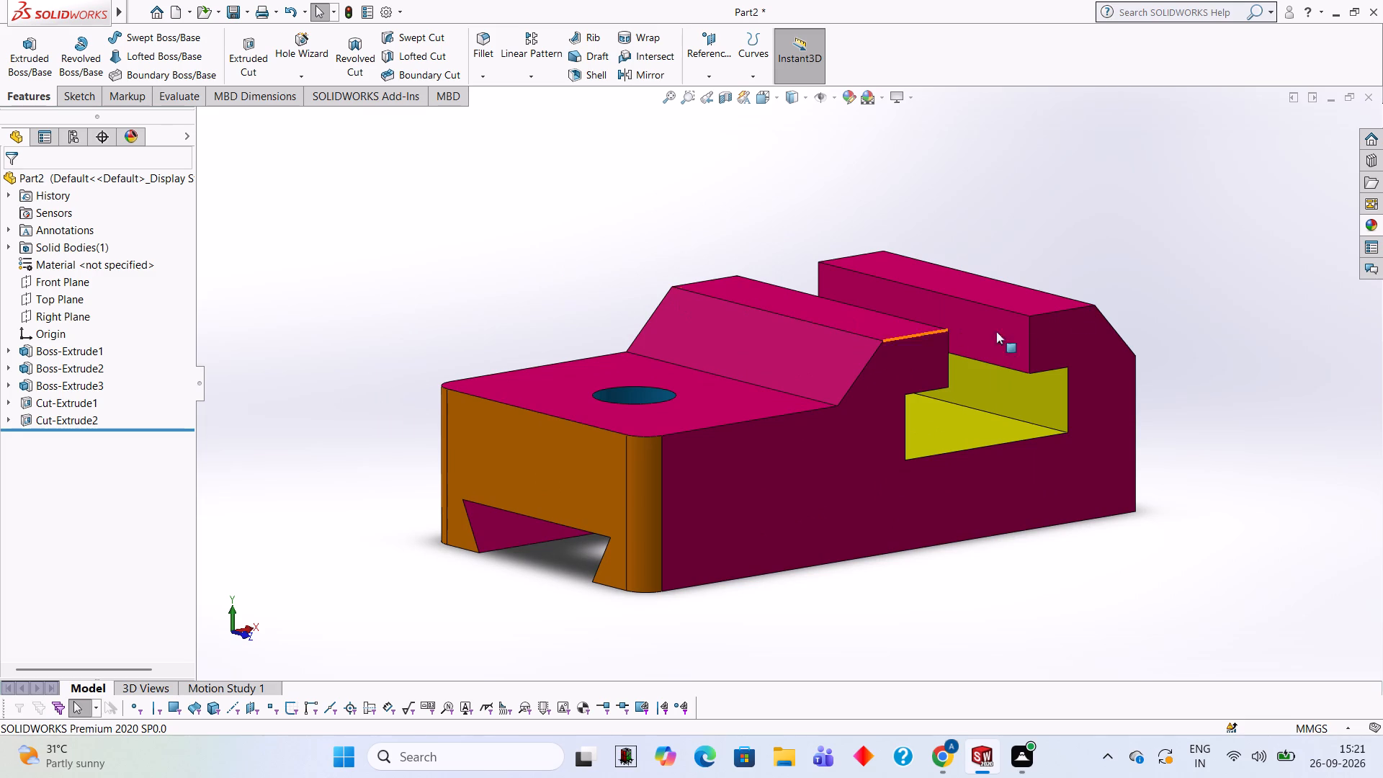
left_click(1366, 227)
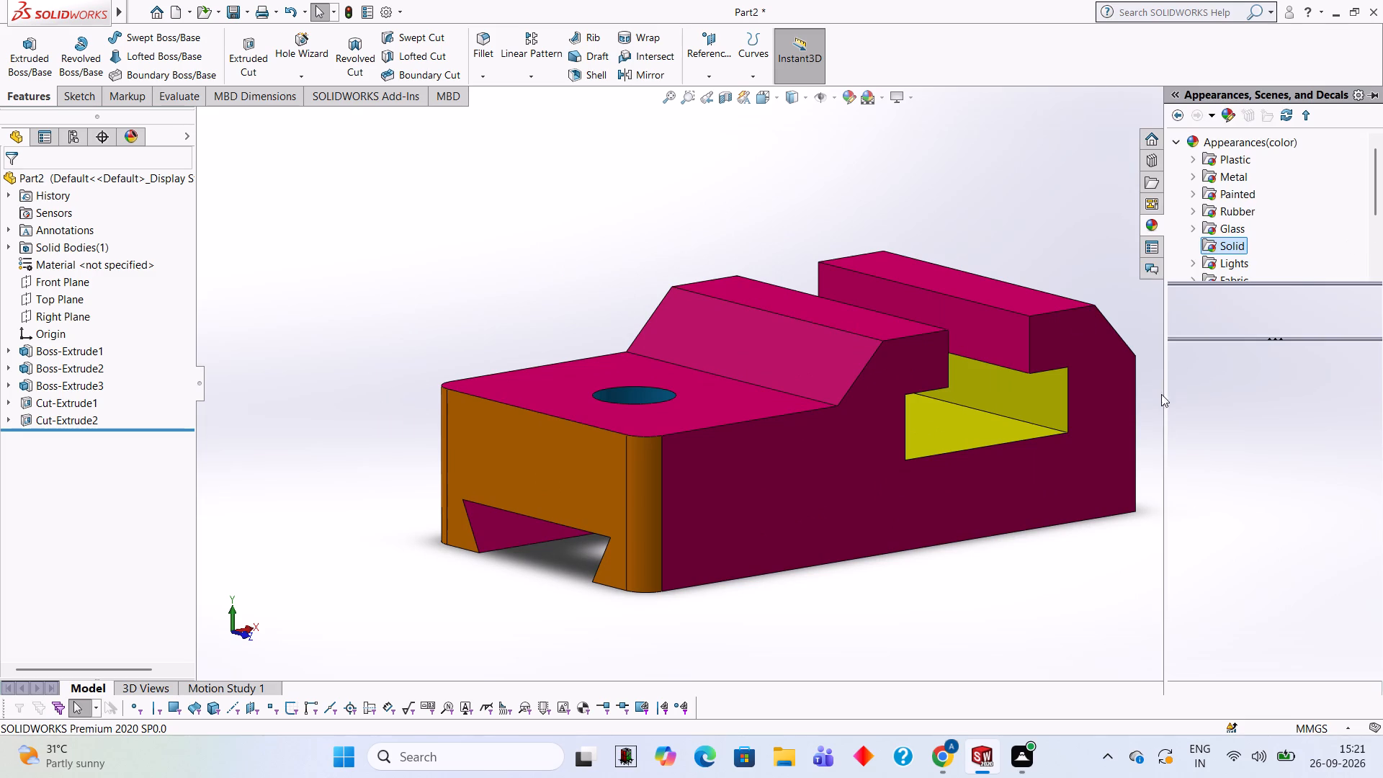
scroll(1258, 518, "down", 3)
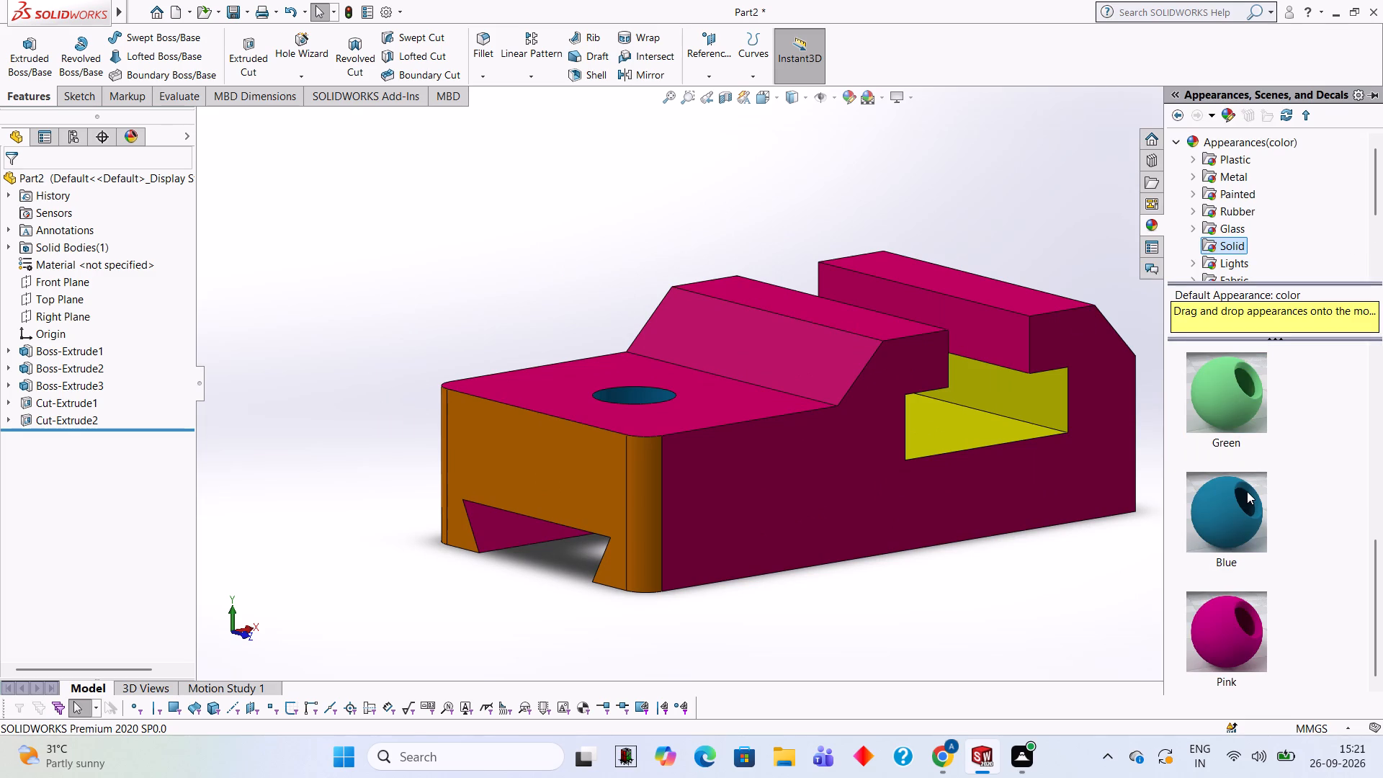
left_click_drag(1250, 393, 1013, 355)
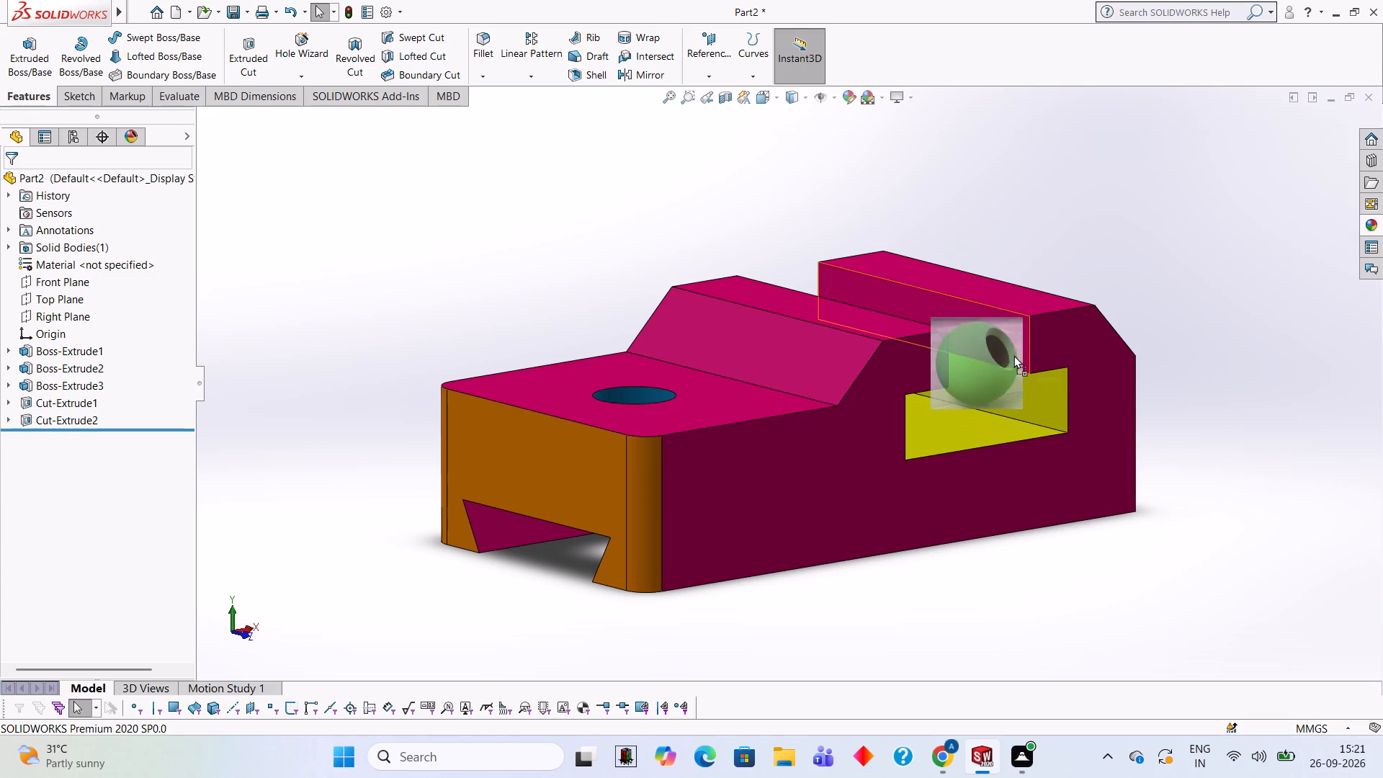
left_click_drag(1013, 355, 1047, 291)
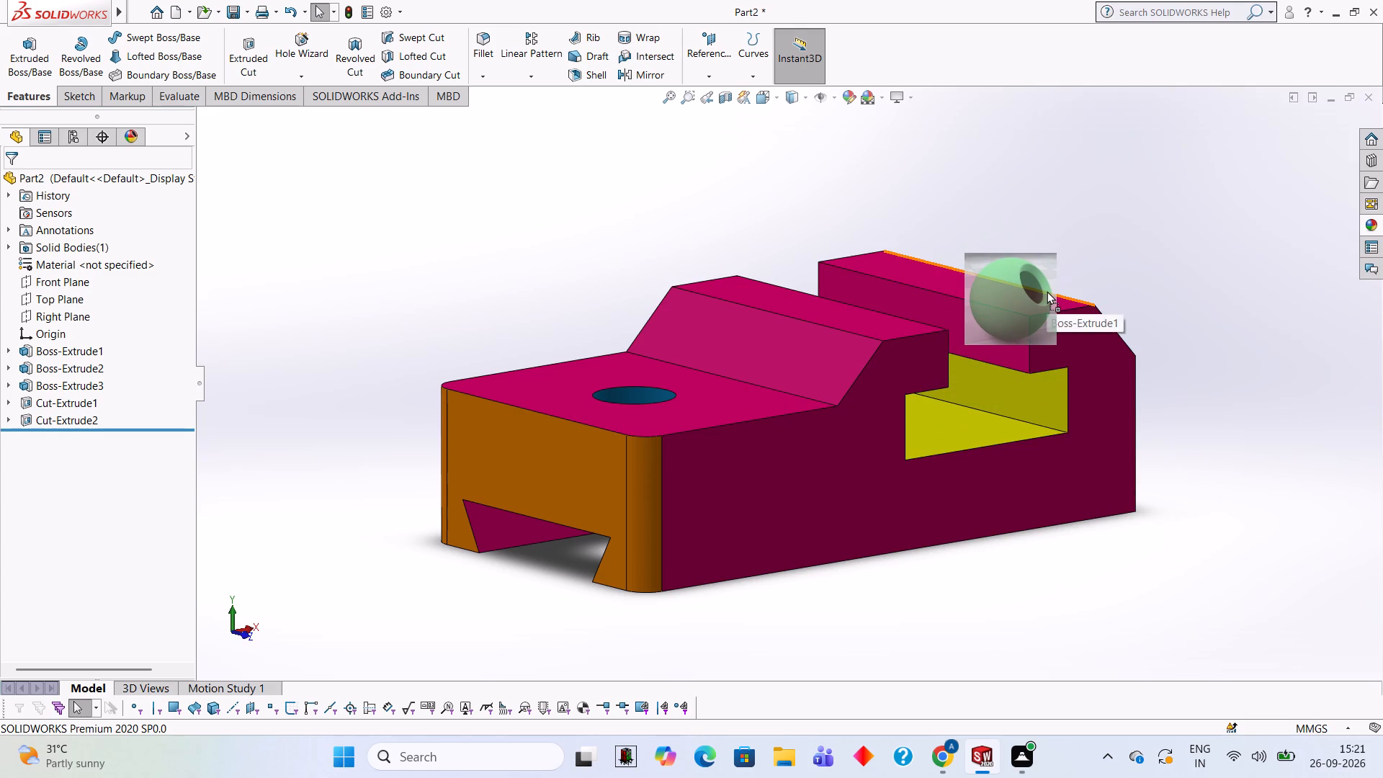
left_click_drag(1047, 291, 1045, 310)
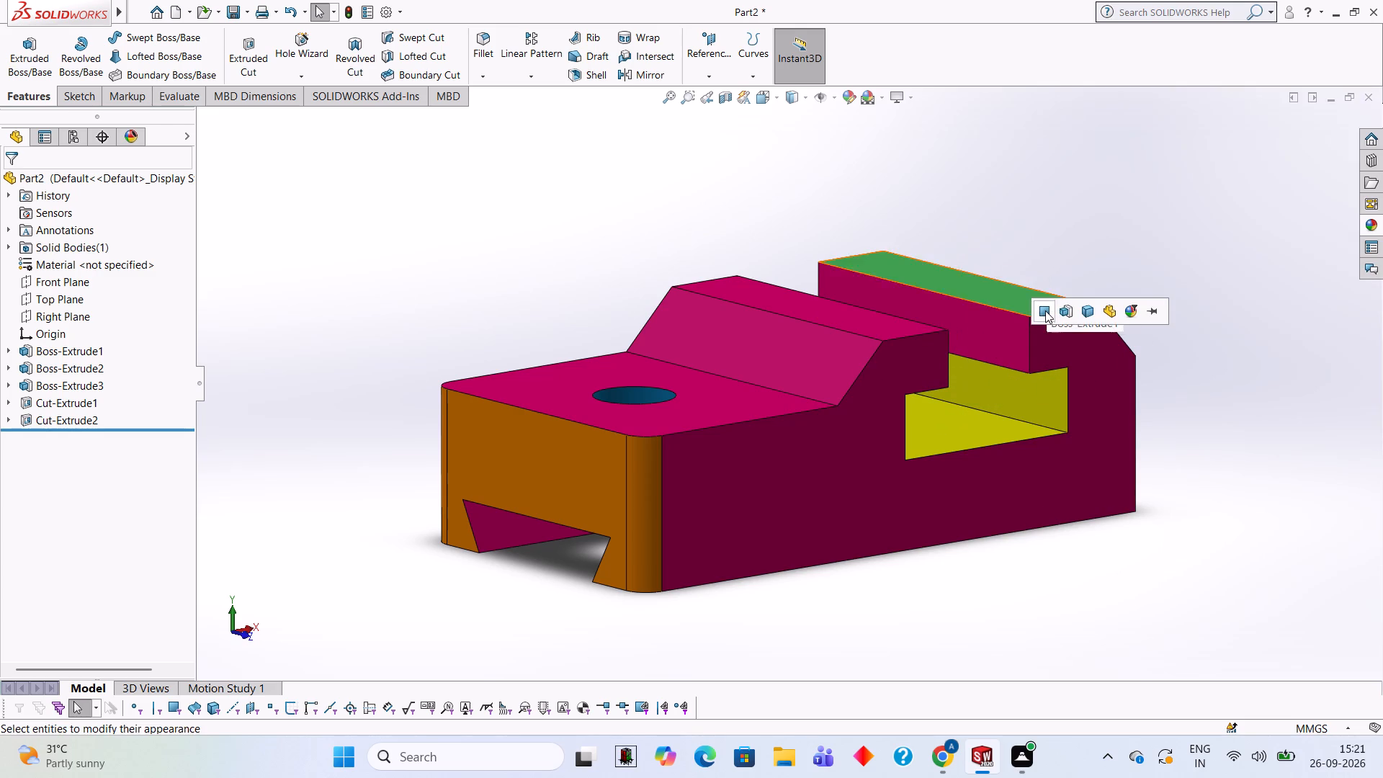
left_click(1045, 310)
Apply the Green solid appearance to the raised top face between the T-slot and the slope facing the hole.
middle_click_drag(1027, 258, 1017, 380)
left_click(1371, 227)
left_click_drag(1228, 408, 1163, 420)
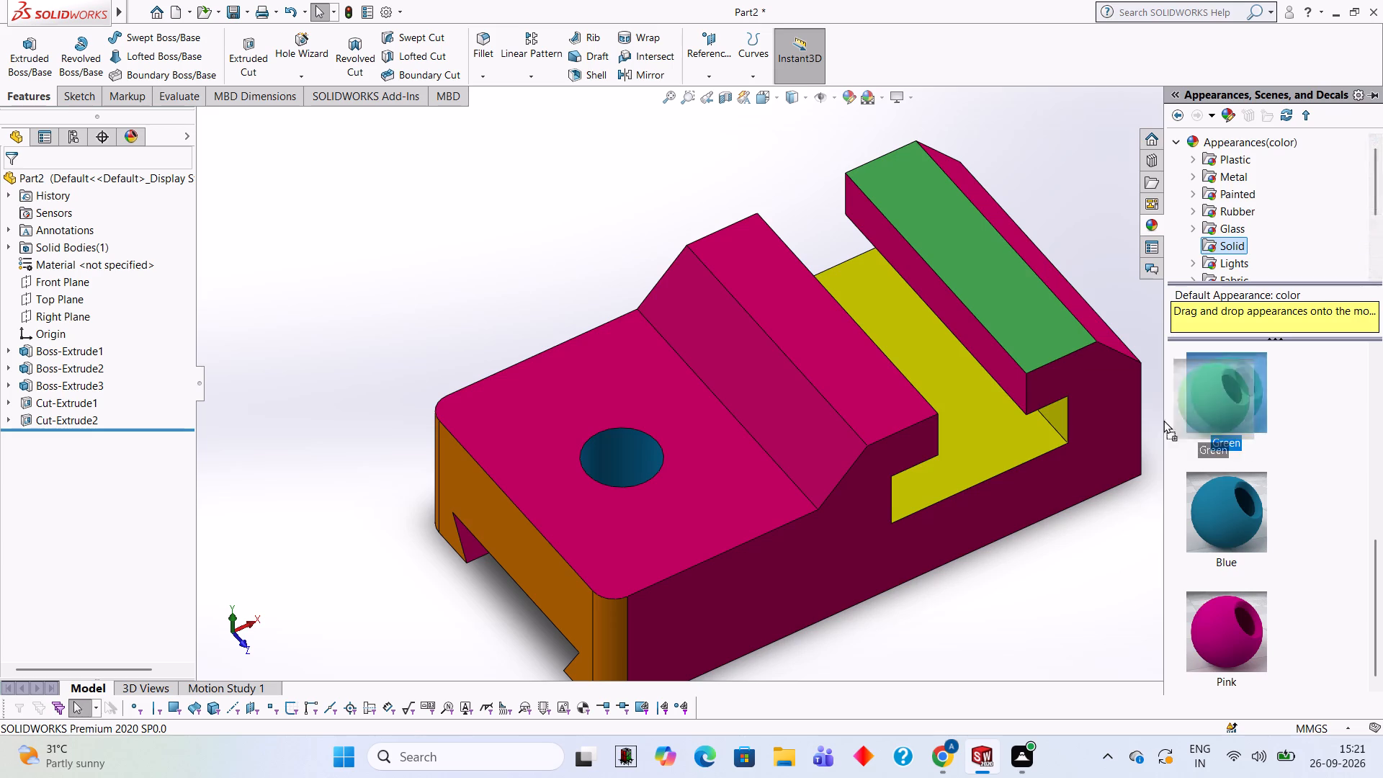
left_click_drag(1163, 420, 893, 419)
left_click(893, 419)
Examine the finished face colours of the part from both long sides, the dovetail end and above.
middle_click_drag(1074, 532, 1088, 388)
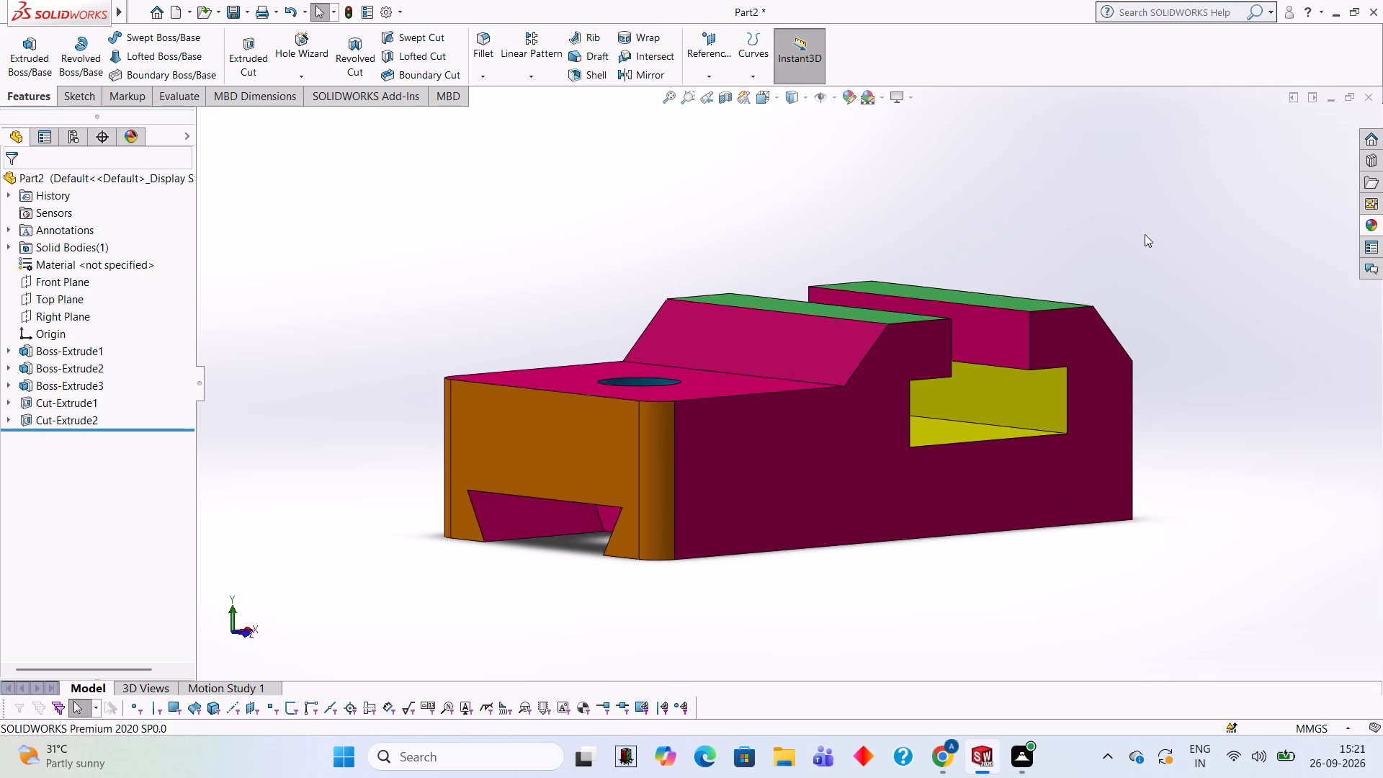
middle_click_drag(1145, 234, 1113, 236)
scroll(1107, 238, "up", 3)
middle_click_drag(1113, 241, 1094, 328)
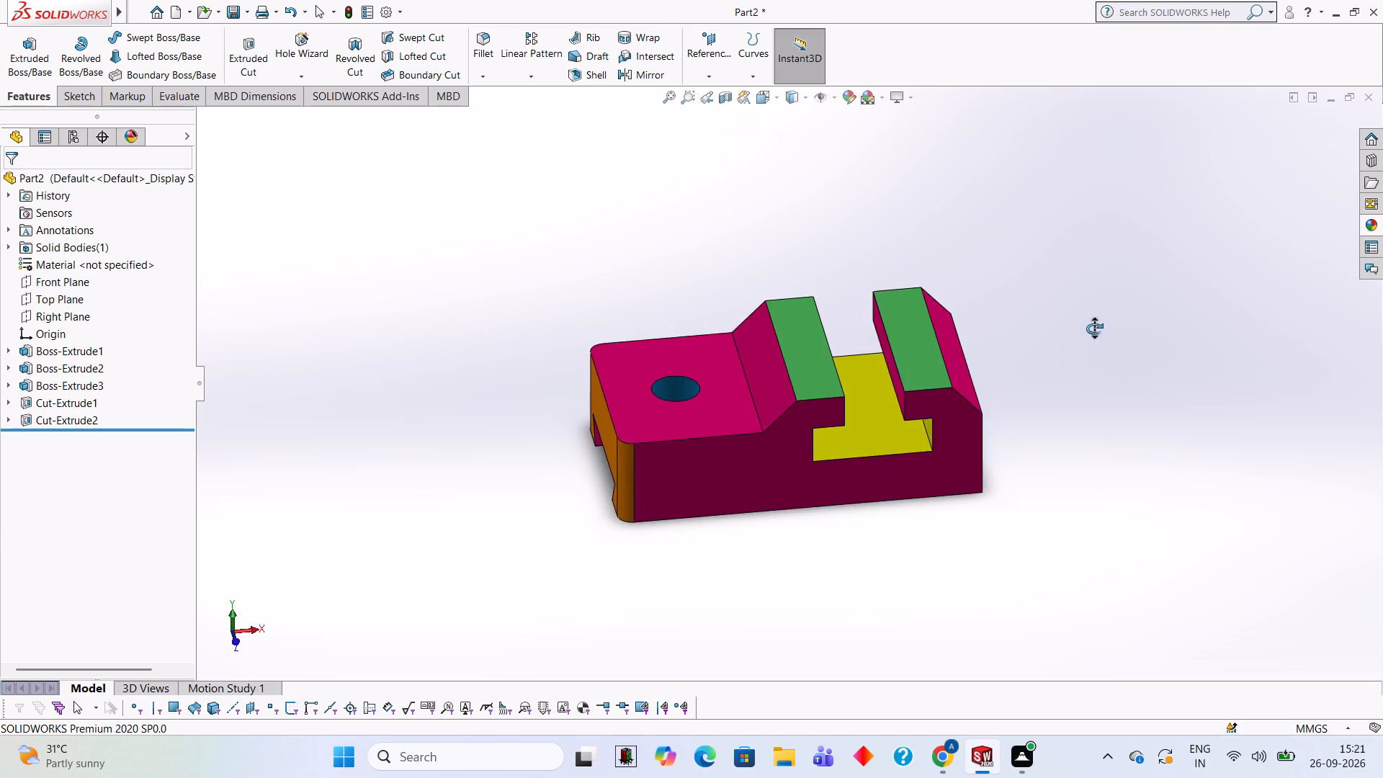
middle_click_drag(1094, 328, 1106, 313)
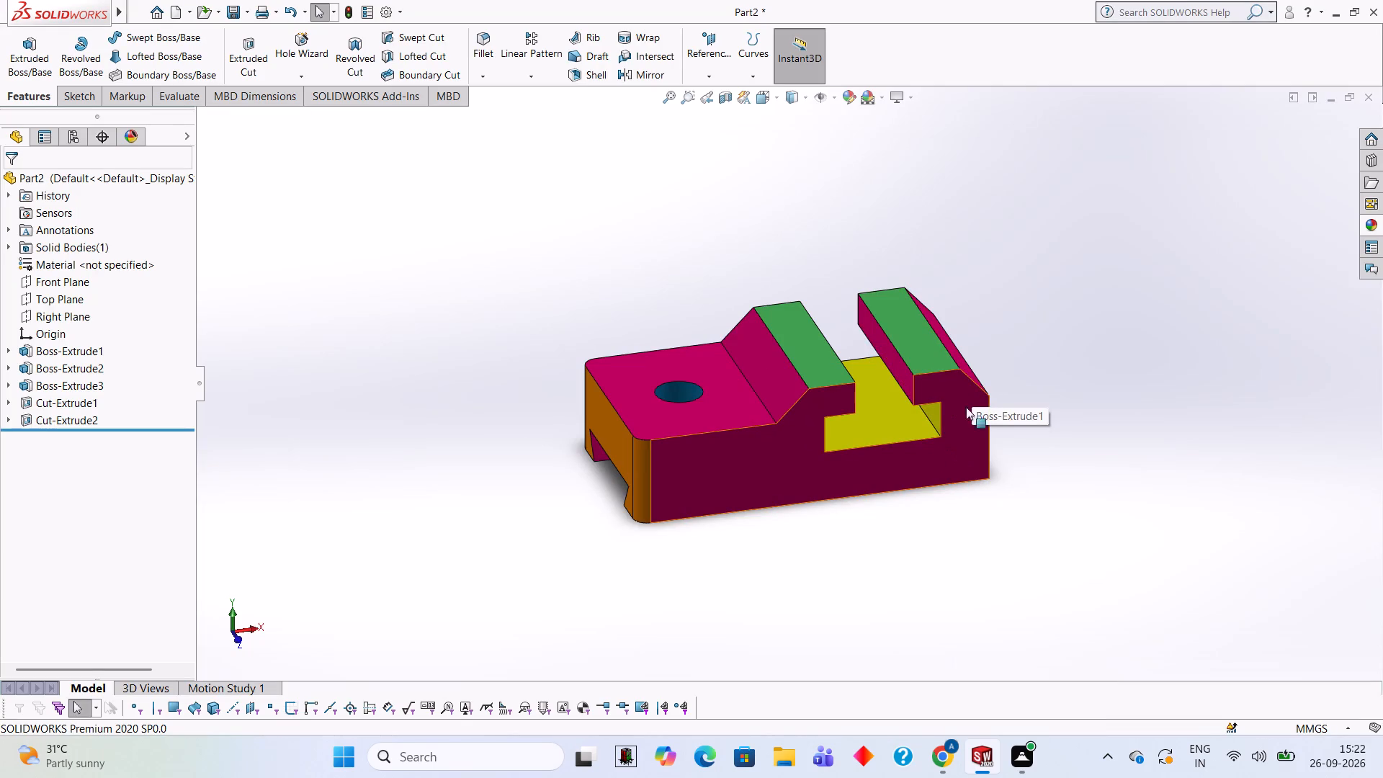
middle_click_drag(939, 264, 957, 263)
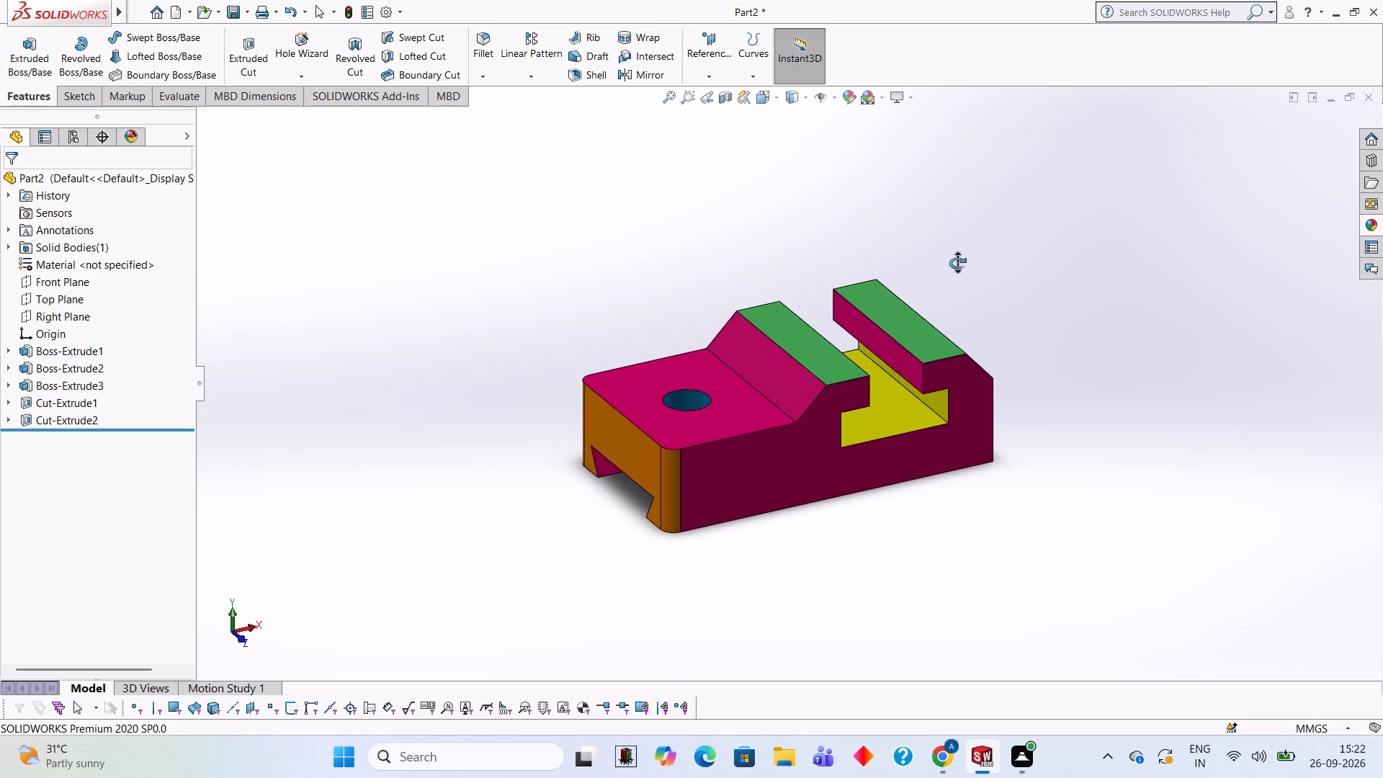
middle_click_drag(957, 263, 961, 231)
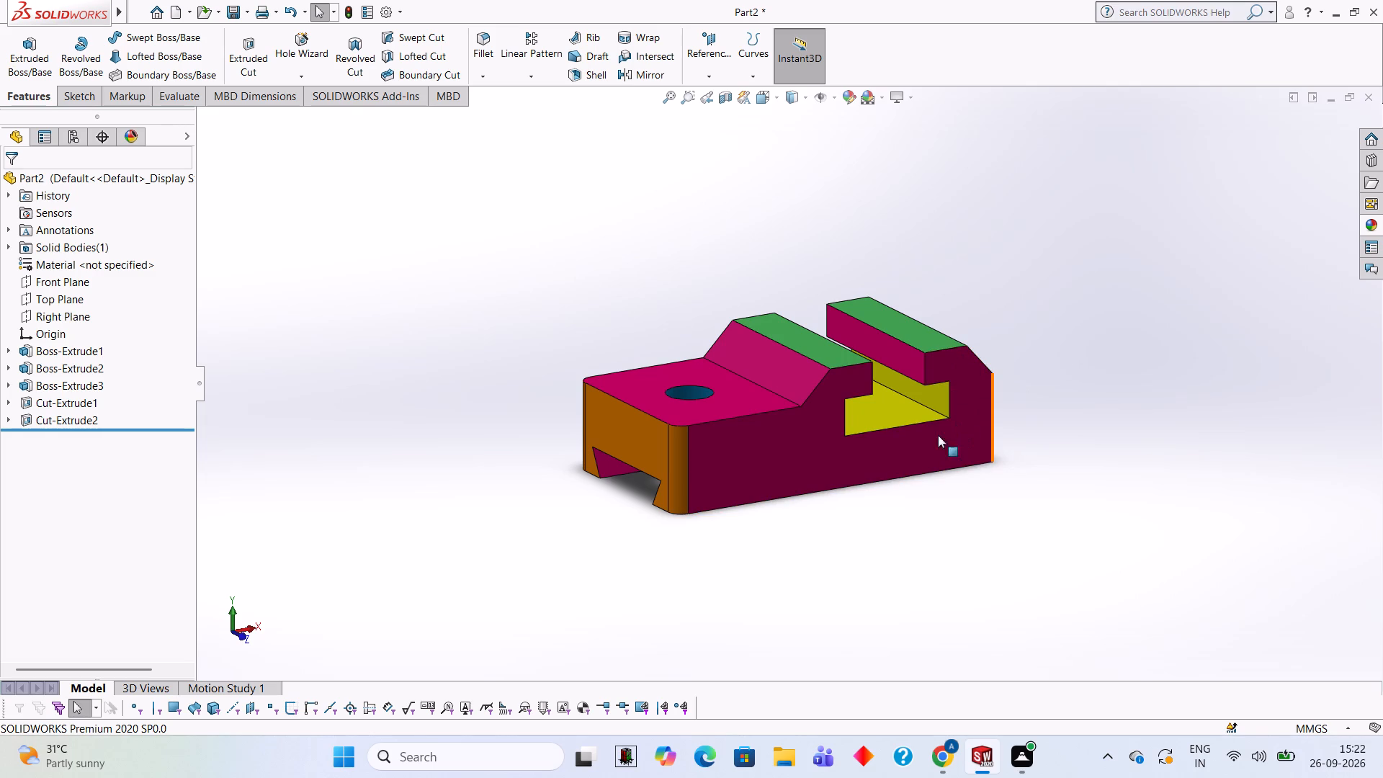
middle_click_drag(1000, 254, 1023, 267)
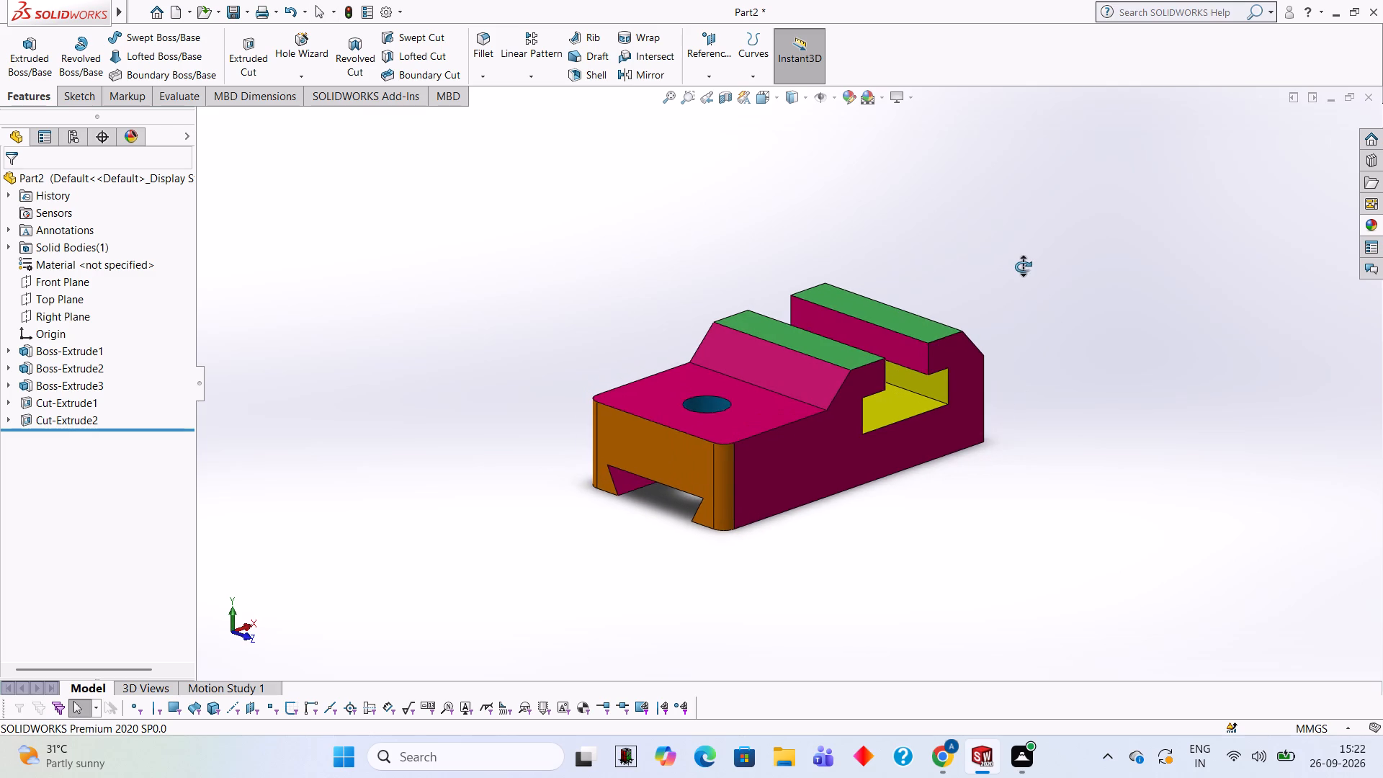
middle_click_drag(1023, 267, 1018, 264)
scroll(1018, 264, "down", 1)
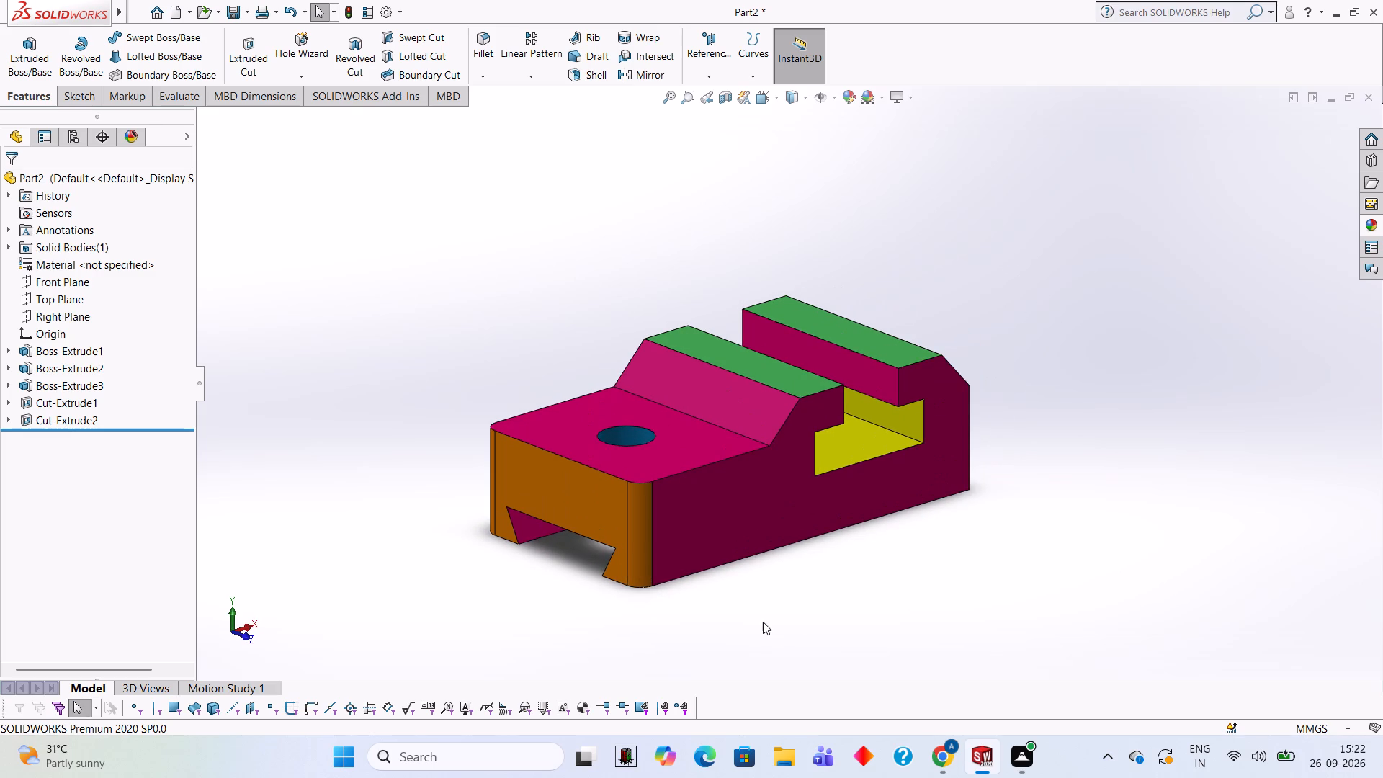
scroll(687, 608, "down", 1)
scroll(681, 605, "up", 1)
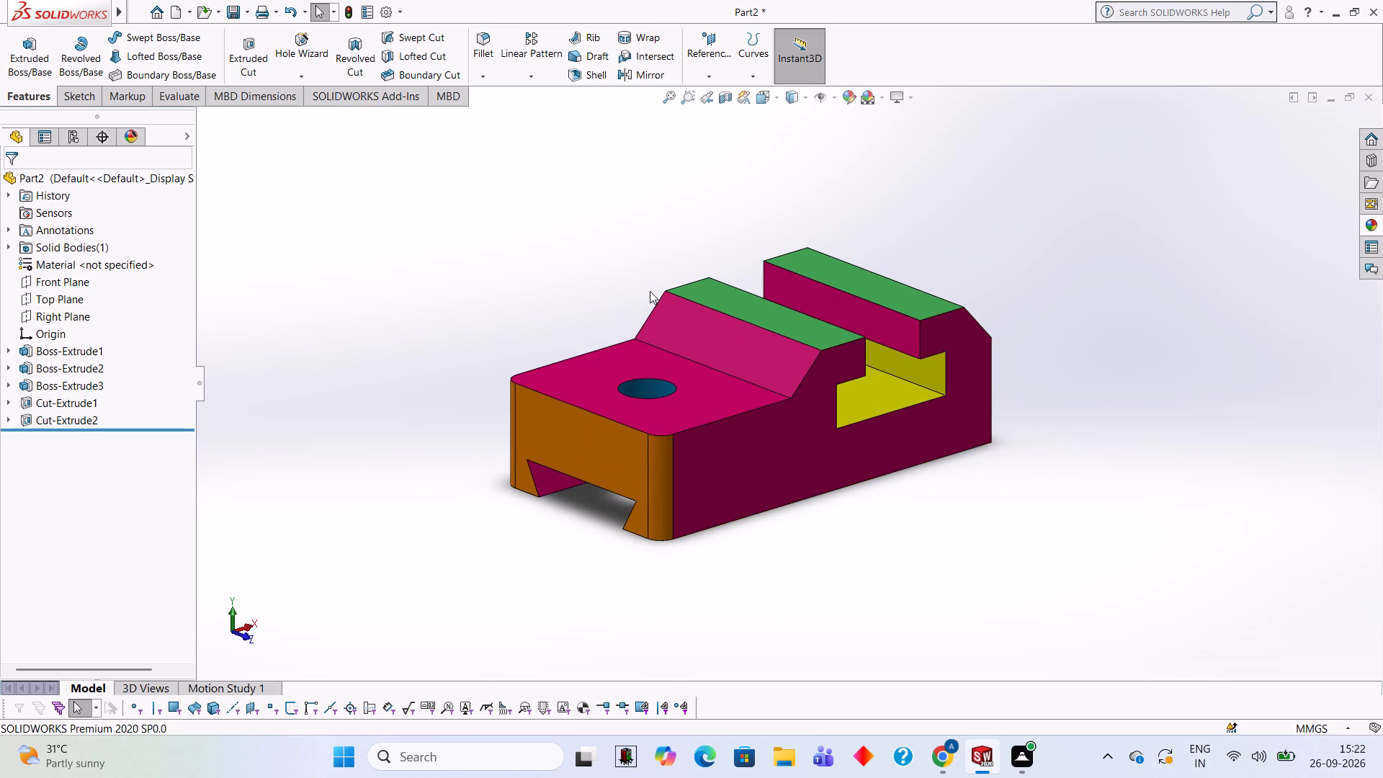
scroll(650, 287, "down", 1)
scroll(650, 287, "up", 1)
middle_click_drag(1045, 310, 1038, 307)
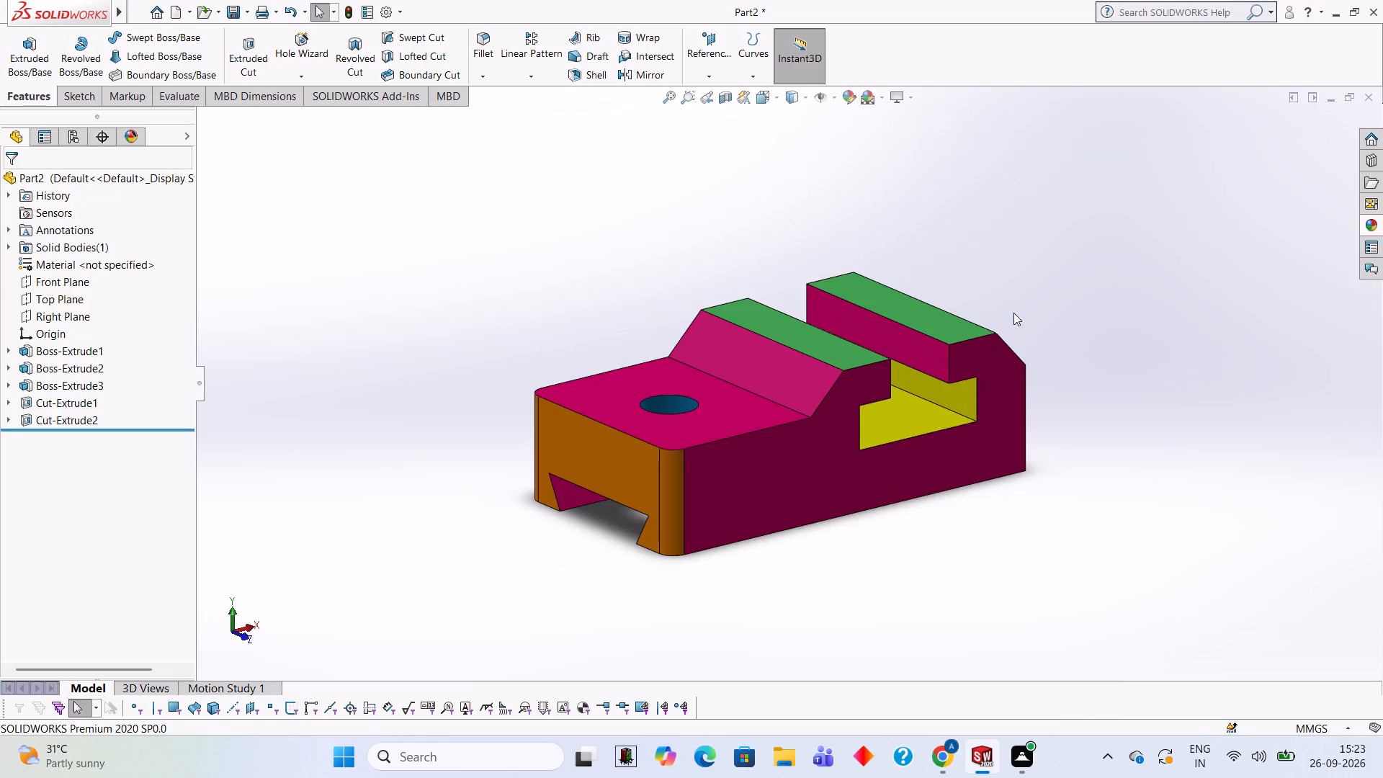
middle_click_drag(1124, 320, 1230, 383)
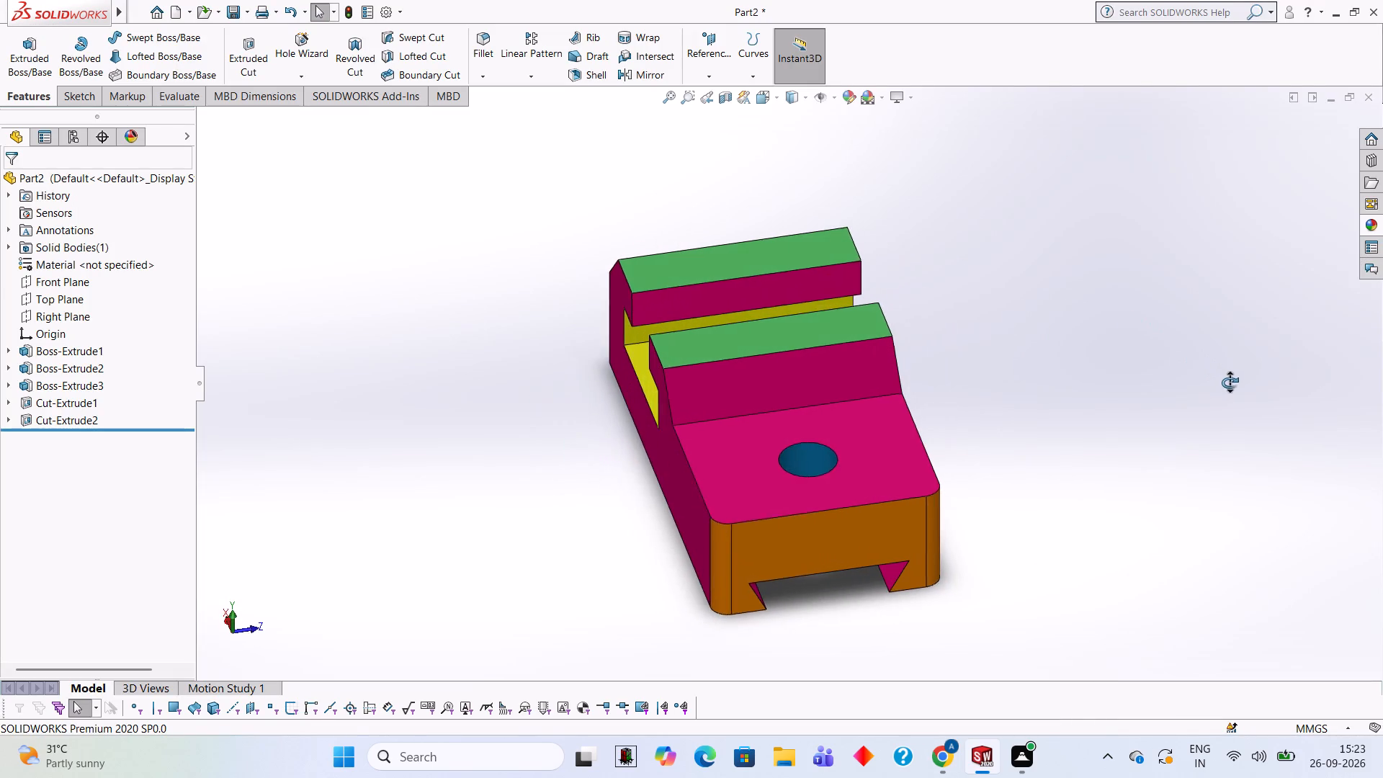
middle_click_drag(1230, 383, 1228, 382)
middle_click_drag(967, 401, 1073, 304)
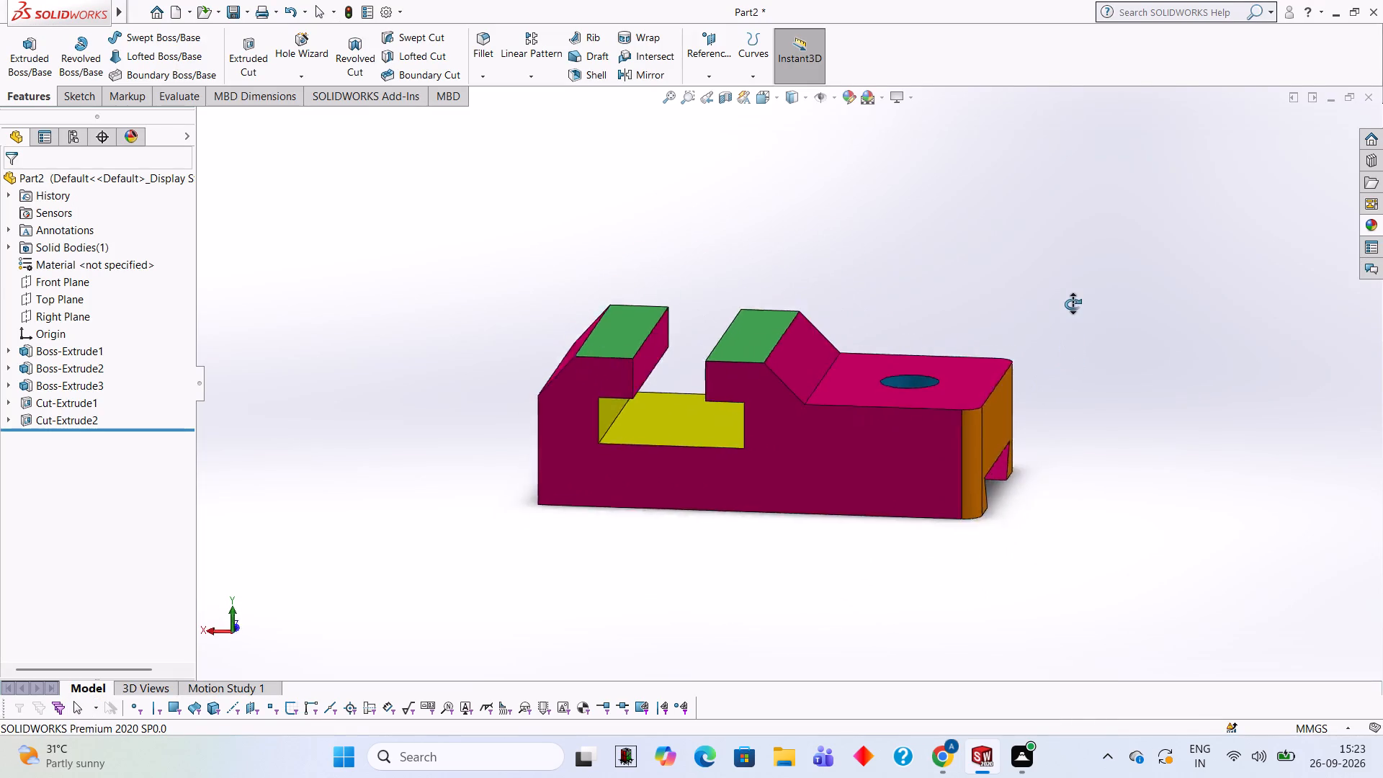
middle_click_drag(1073, 304, 988, 288)
middle_click_drag(1162, 283, 1094, 292)
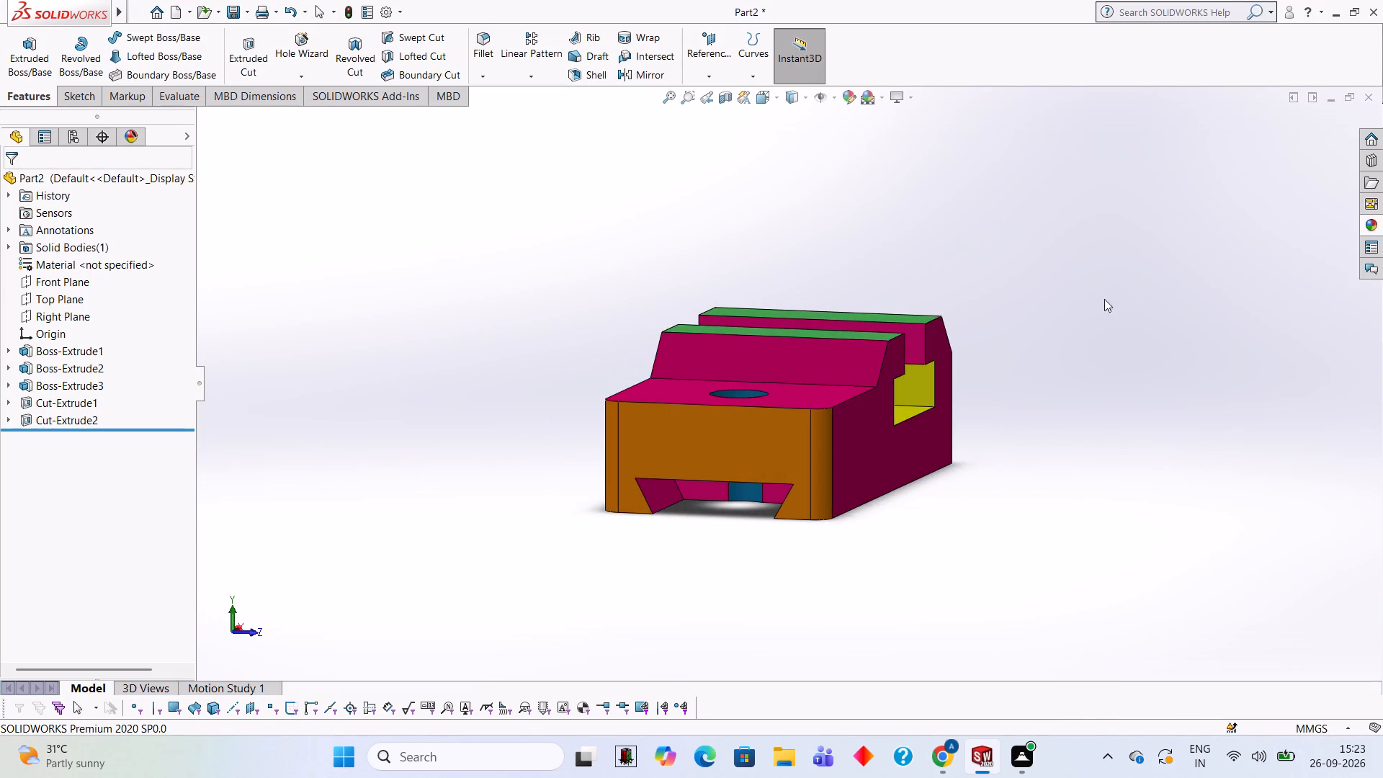
middle_click_drag(1162, 291, 1166, 370)
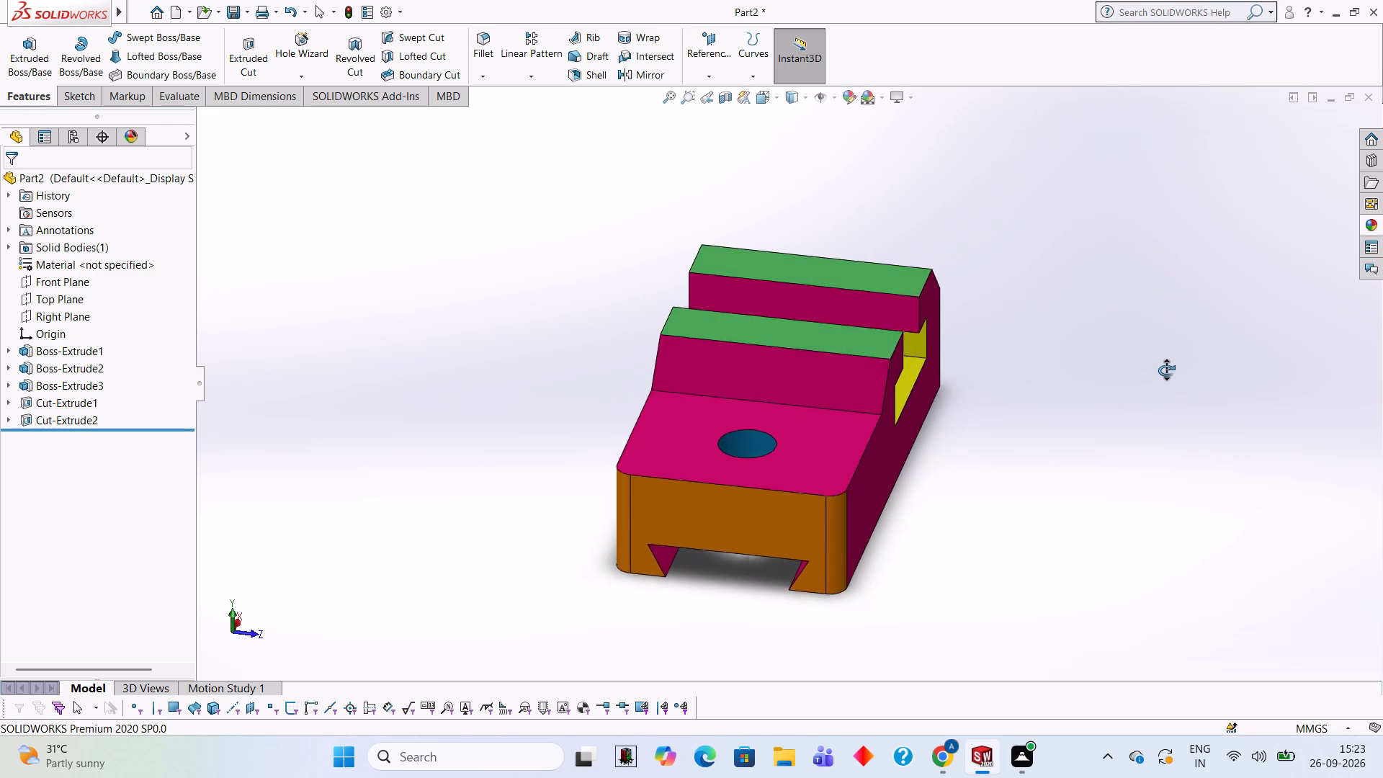
middle_click_drag(1166, 370, 1095, 331)
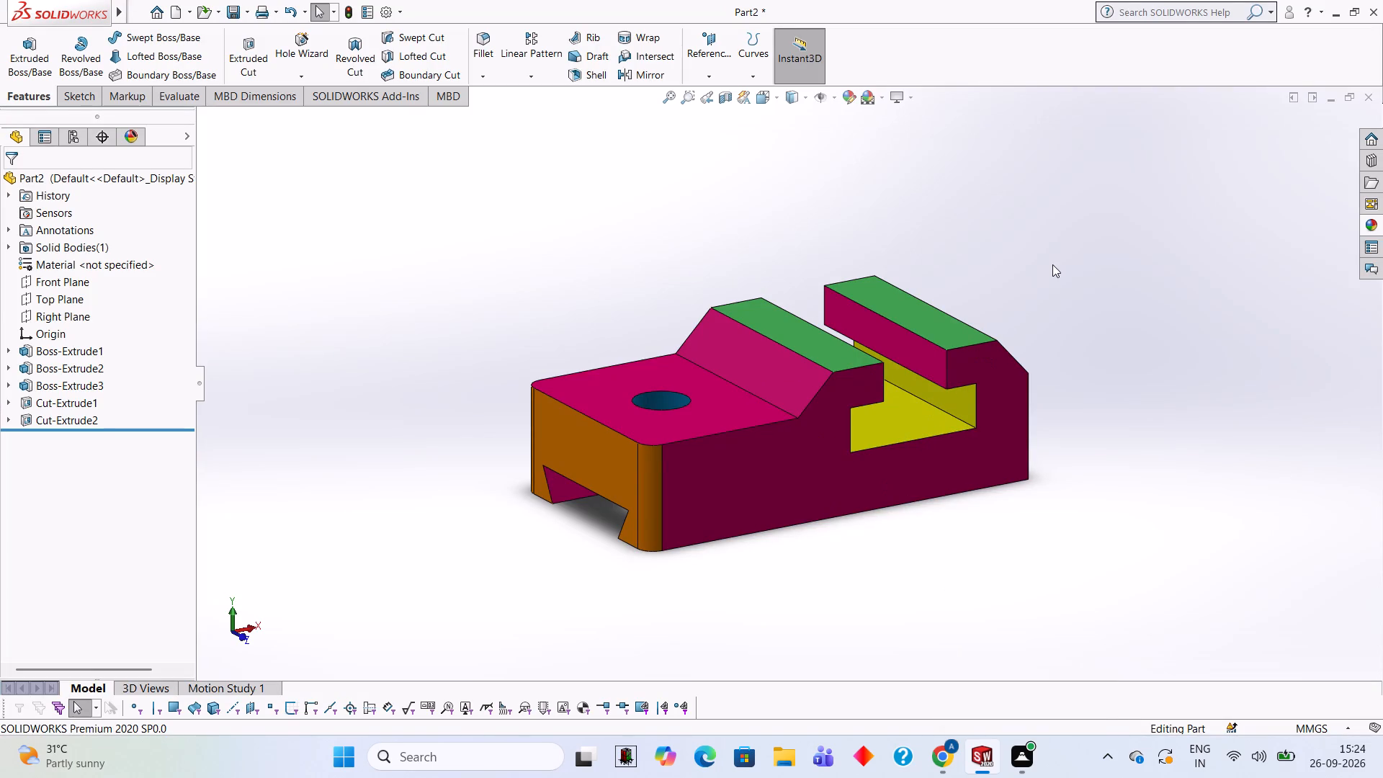
Save the part in the Documents folder as a SOLIDWORKS Part named 1010.
key("ctrl+s")
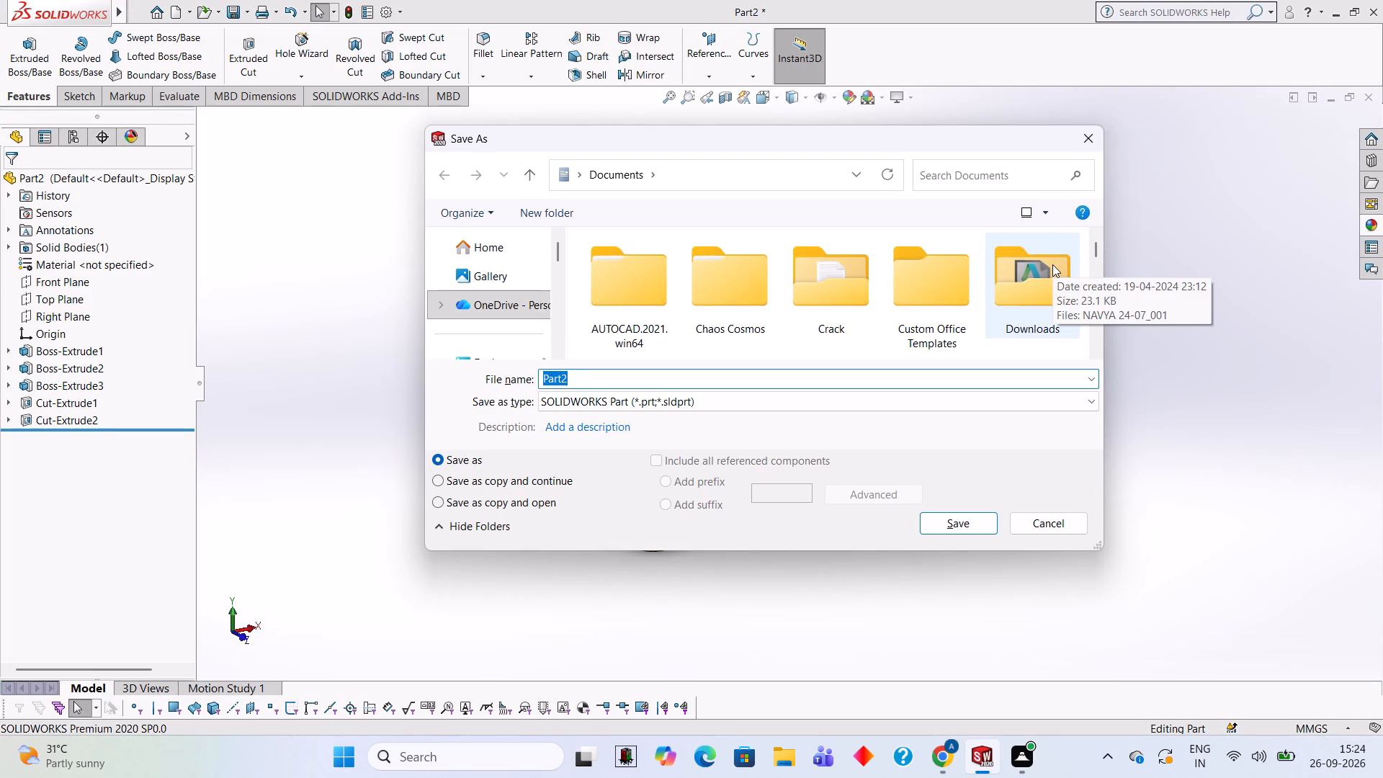
type("10101")
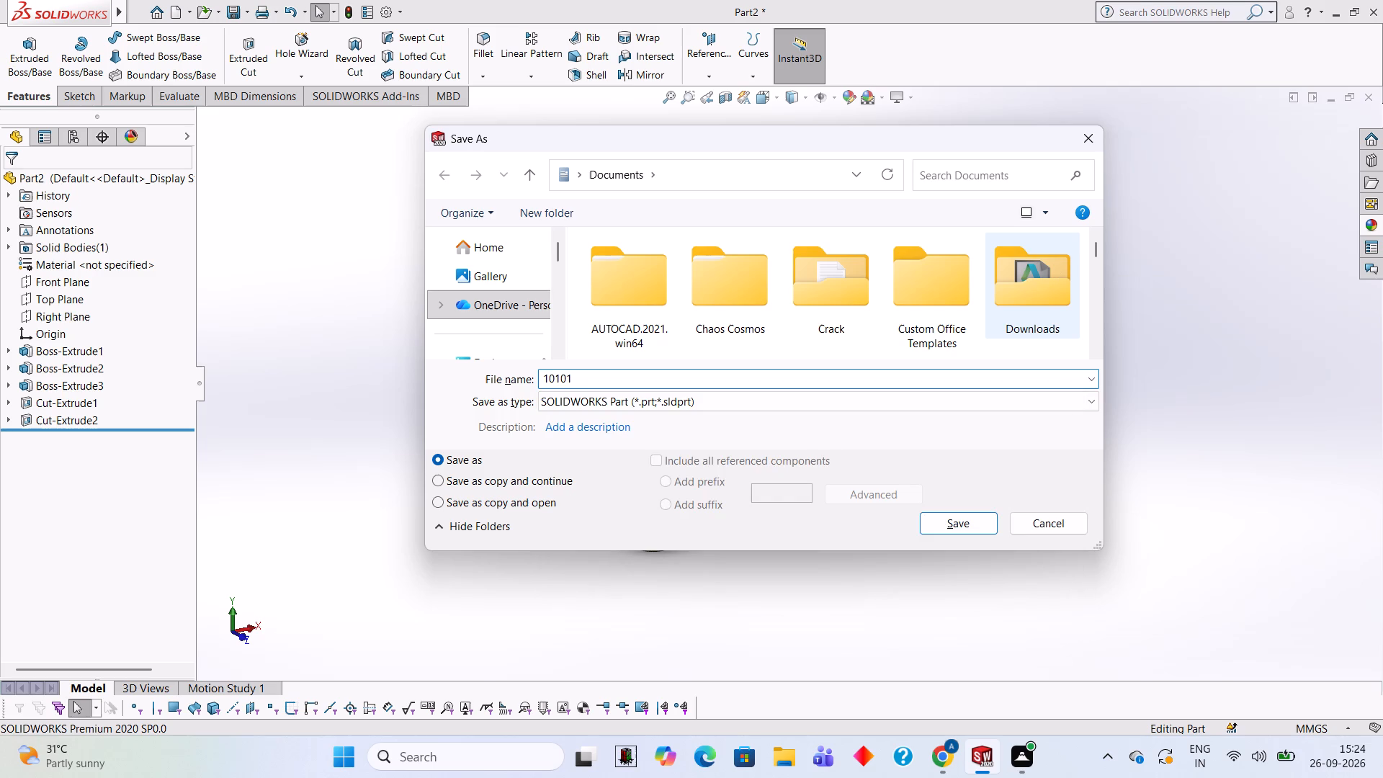
key("BackSpace")
key("BackSpace")
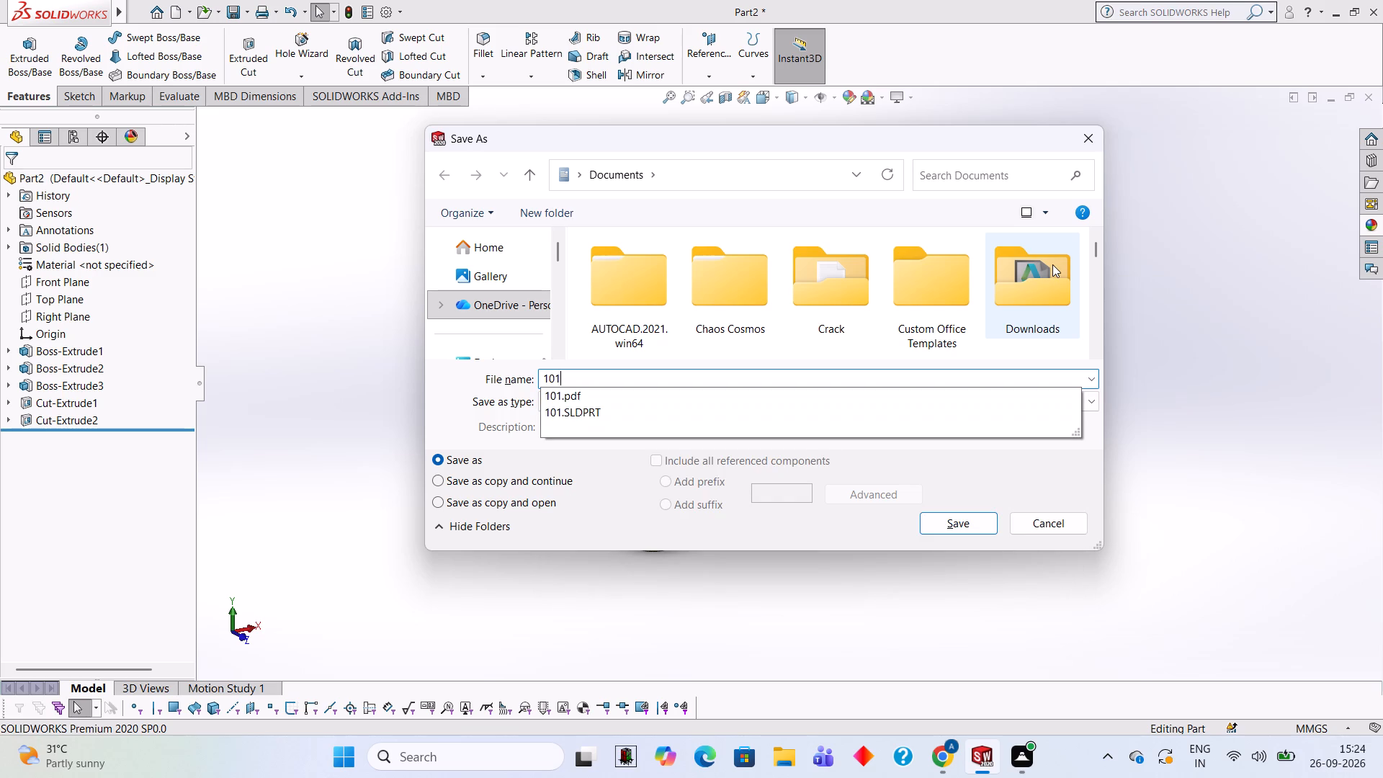
key("1")
key("BackSpace")
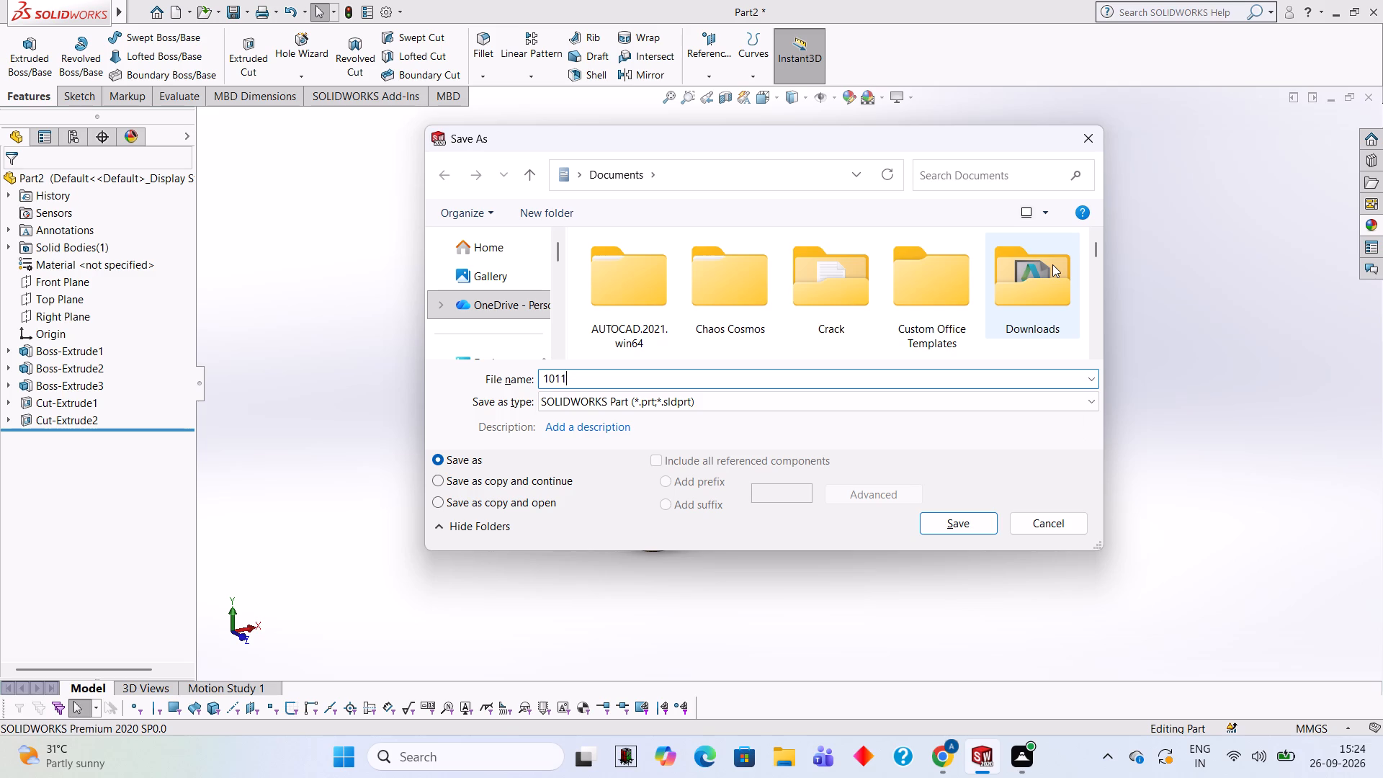
key("0")
left_click(972, 514)
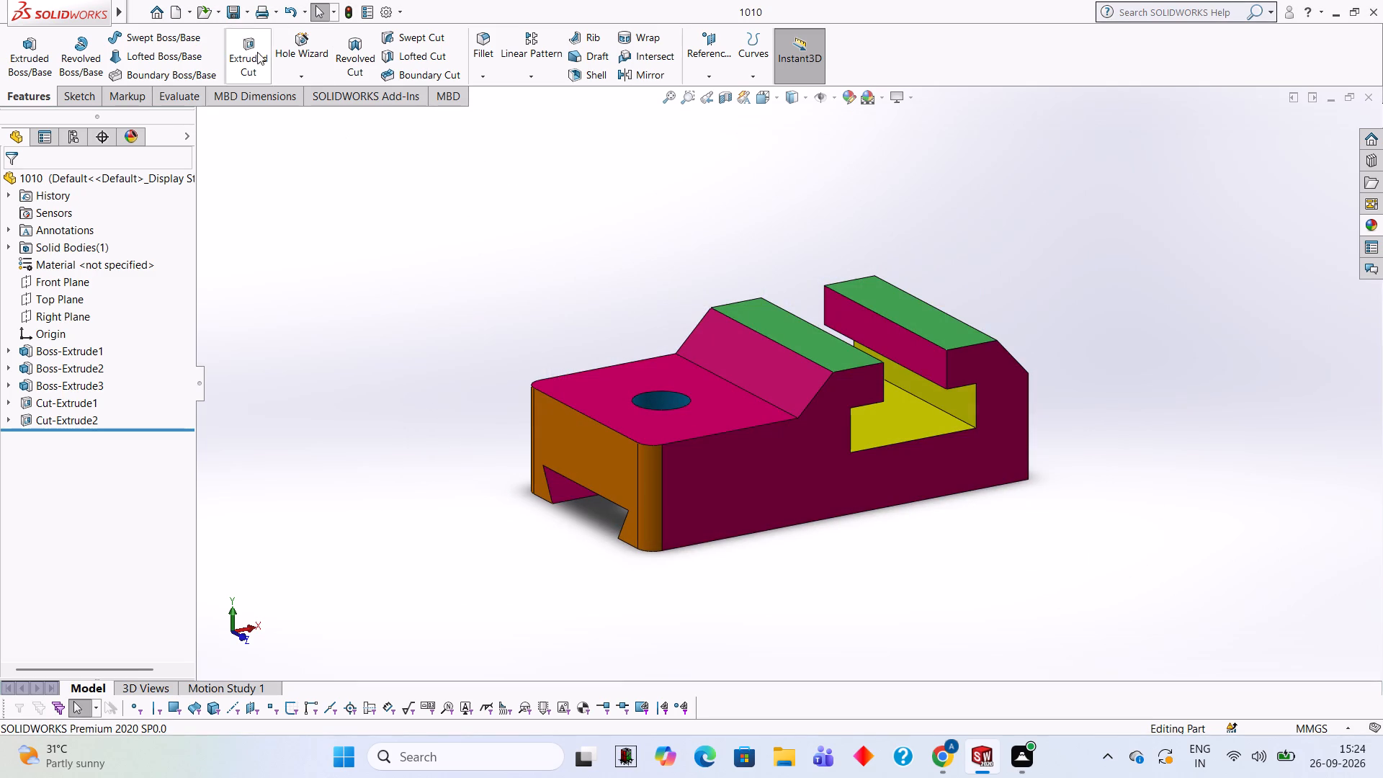
Save a PDF version of the part named 1010 in the Documents folder, using the Adobe Portable Document Format type.
left_click(242, 14)
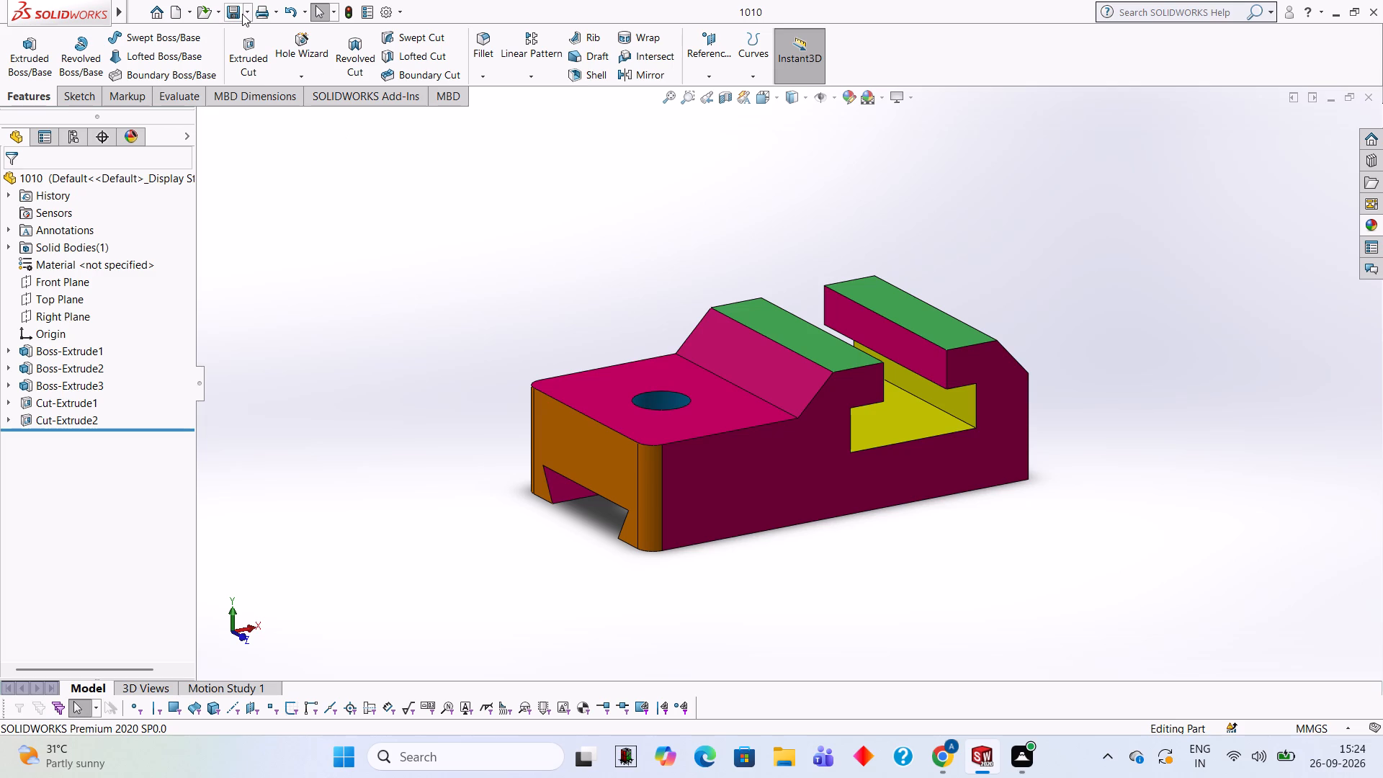
left_click(246, 15)
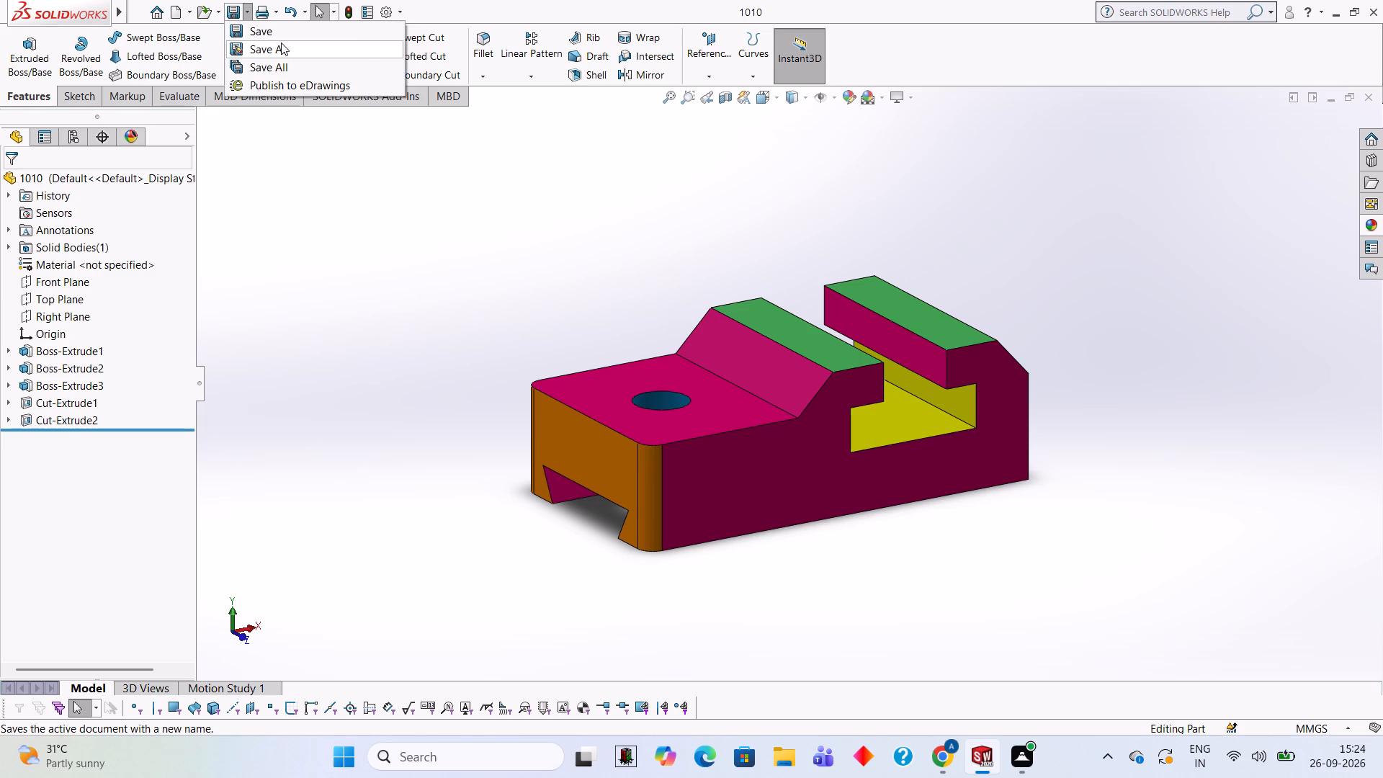
left_click(281, 43)
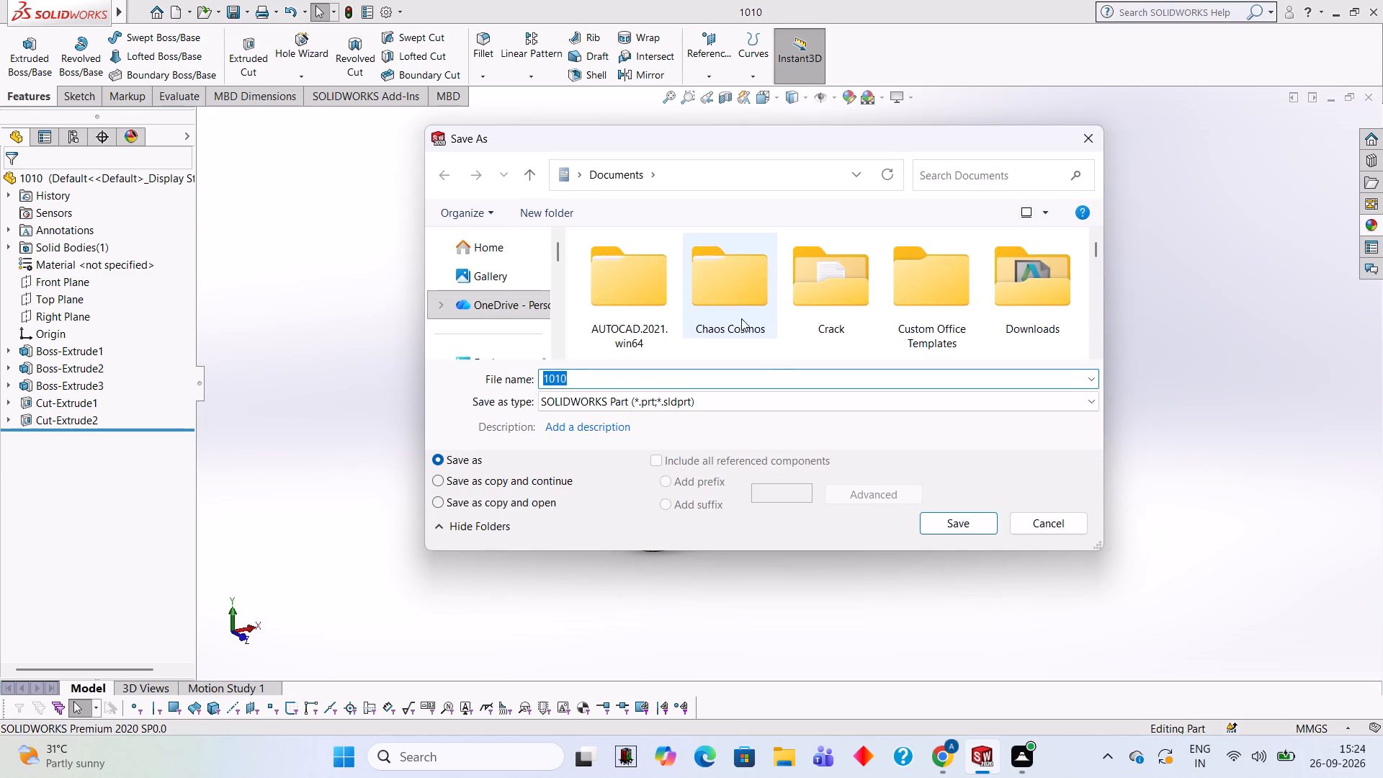
left_click(774, 398)
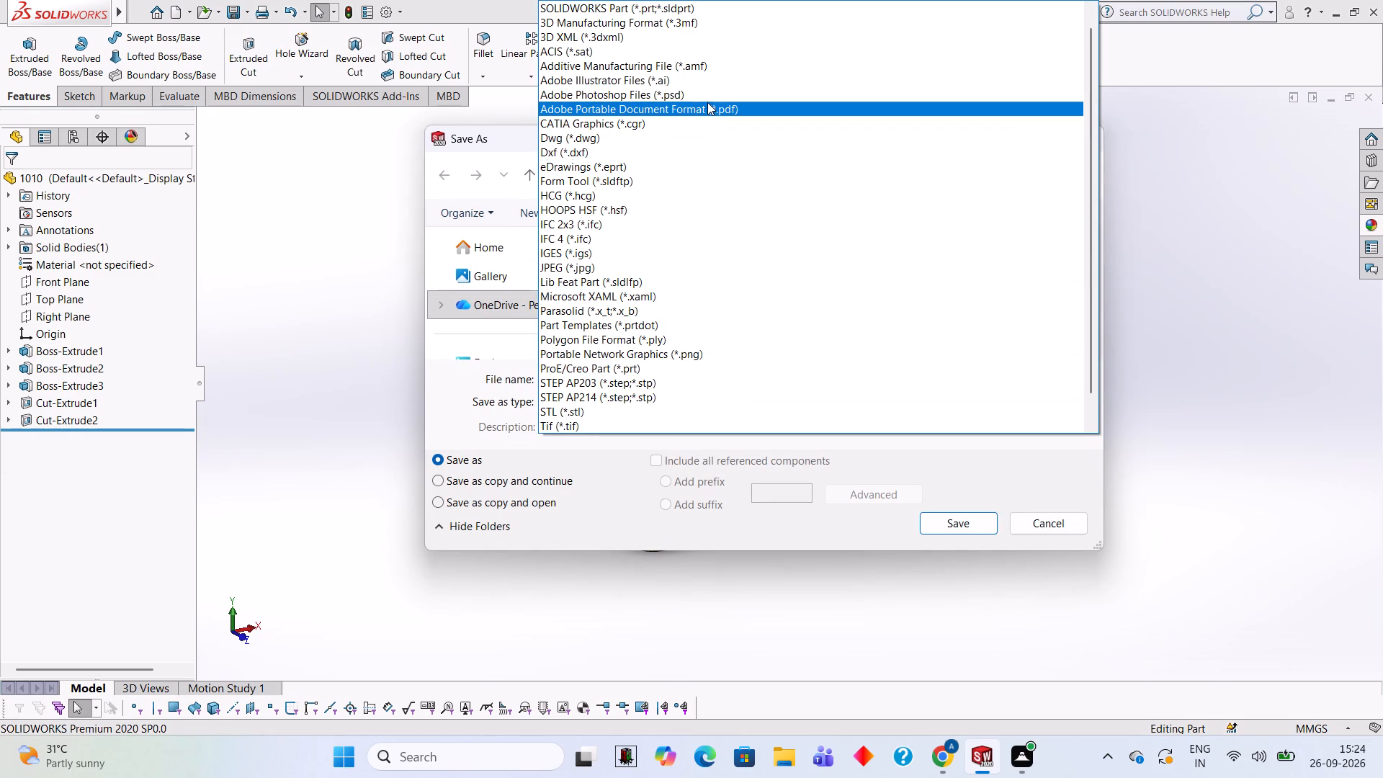
left_click(707, 102)
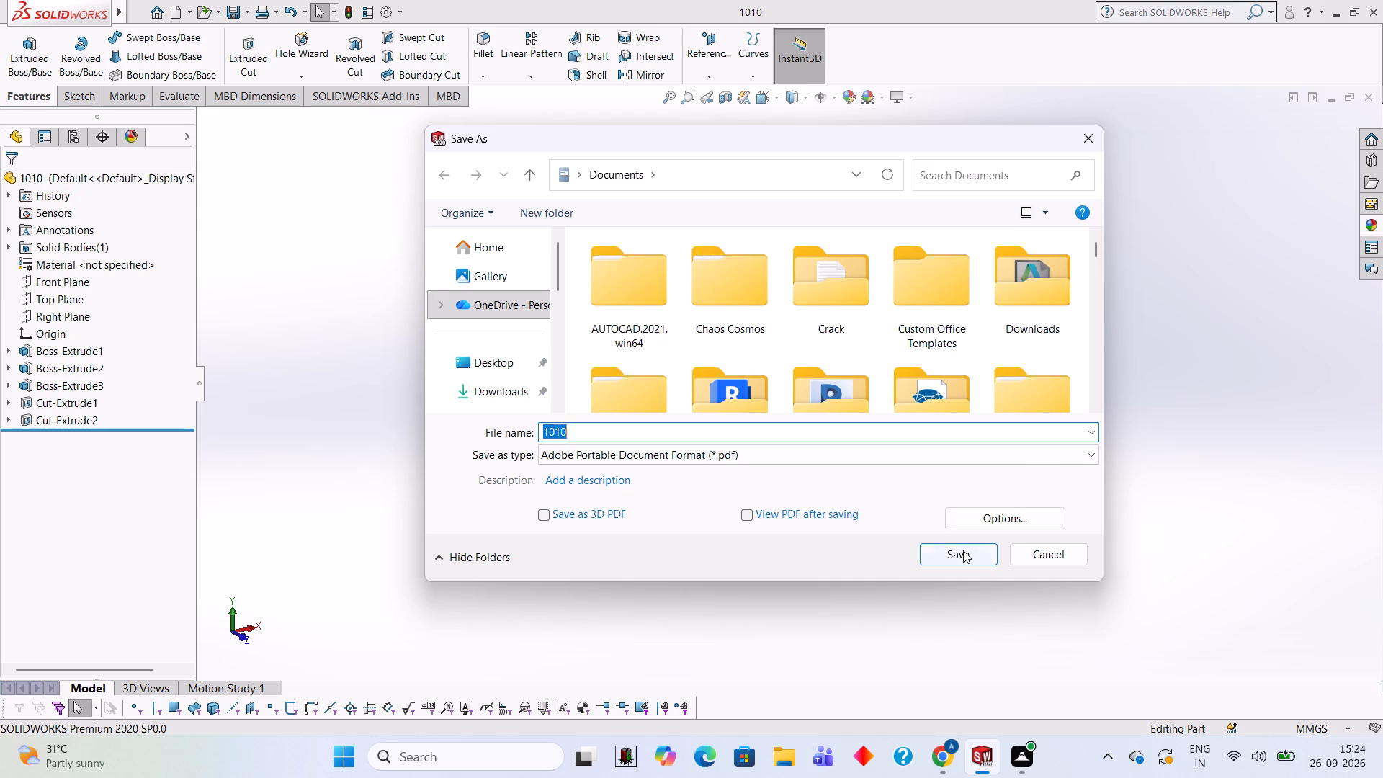
left_click(963, 550)
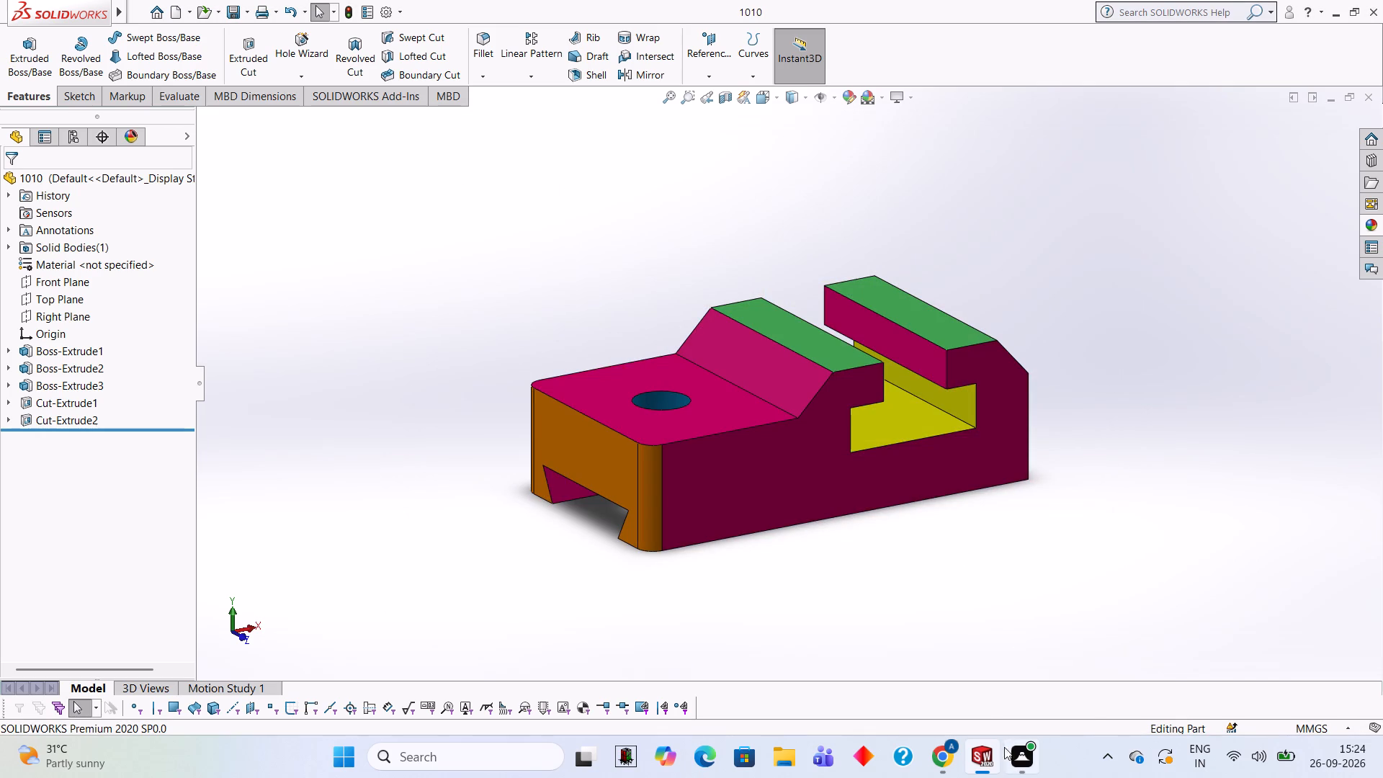